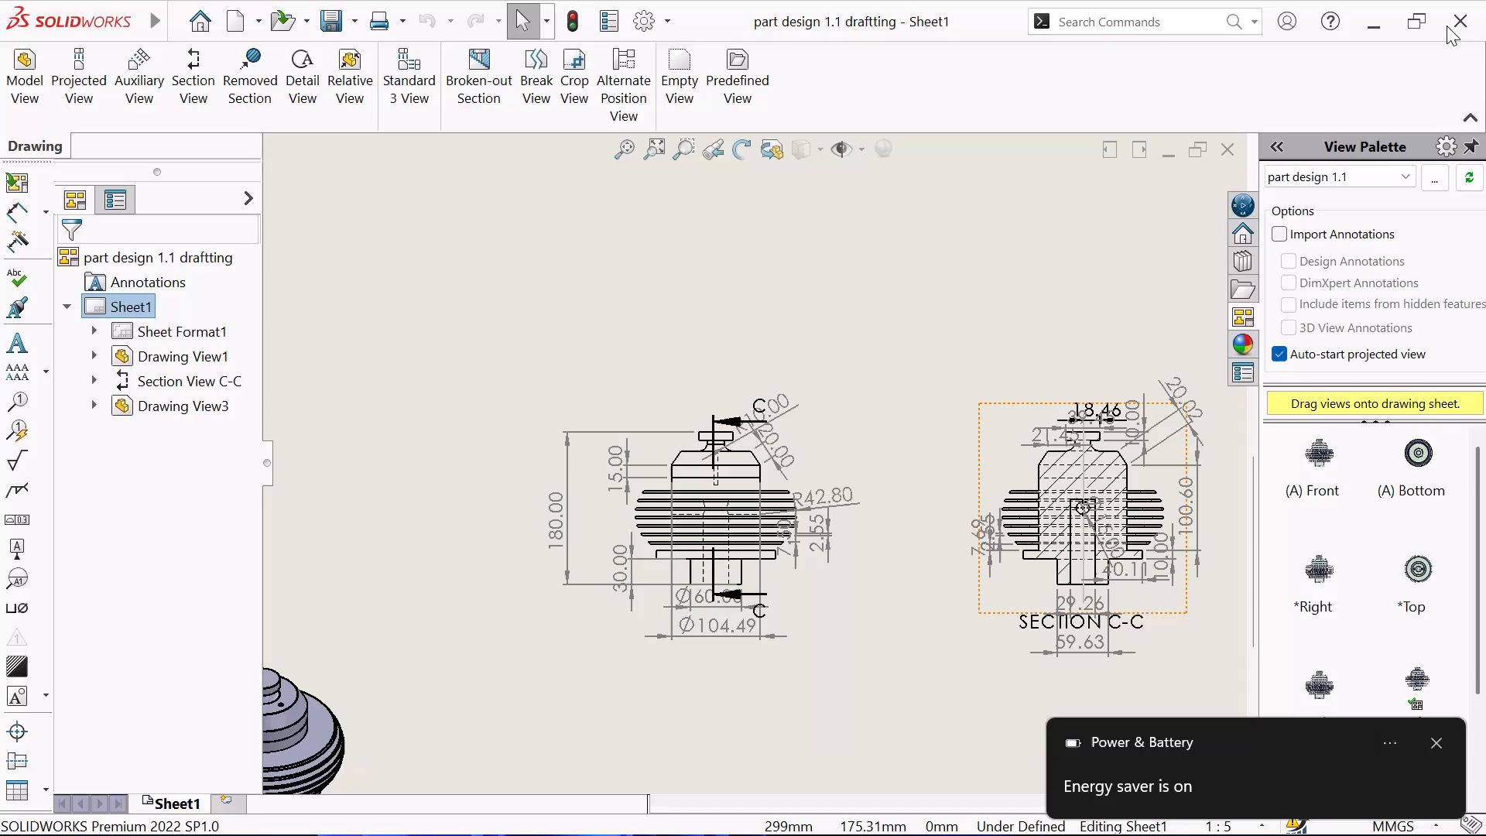
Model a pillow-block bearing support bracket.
Close the part design 1.1 drawing and its part document.
{"action": "left_click", "coordinate": [1232, 146]}
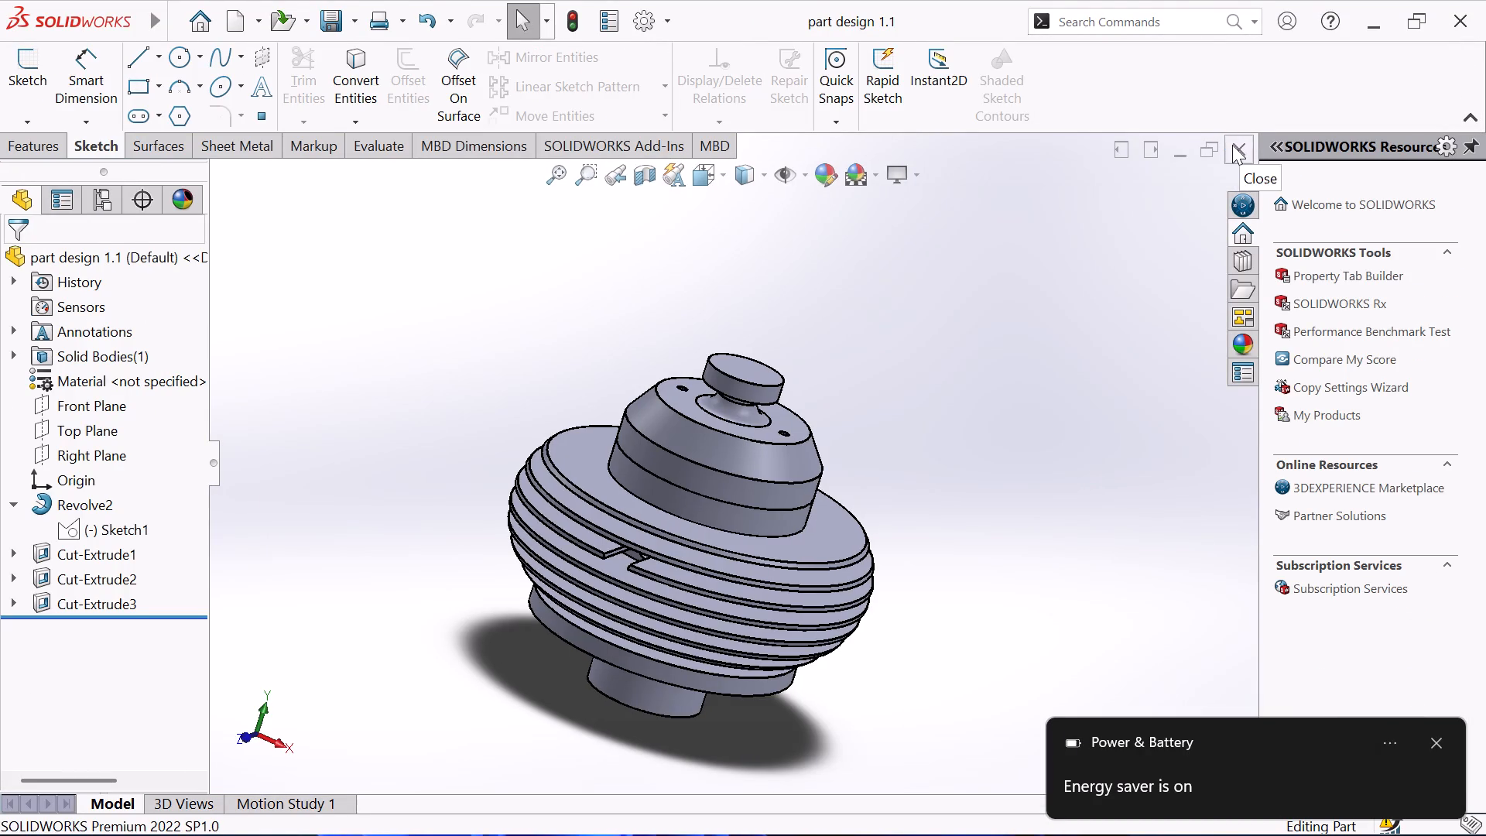
{"action": "left_click", "coordinate": [1232, 145]}
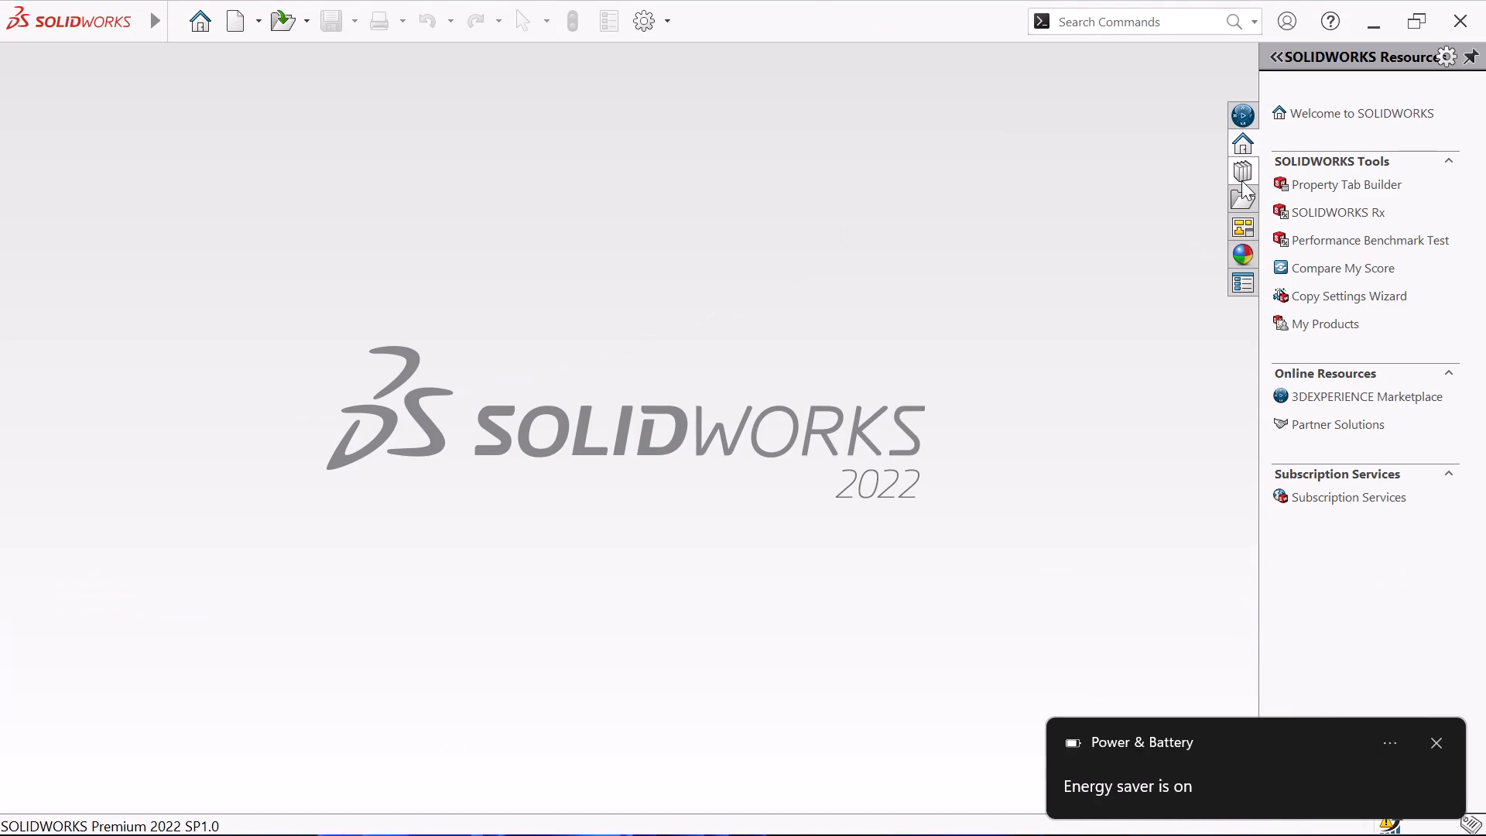
Create a new part document.
{"action": "left_click", "coordinate": [728, 465]}
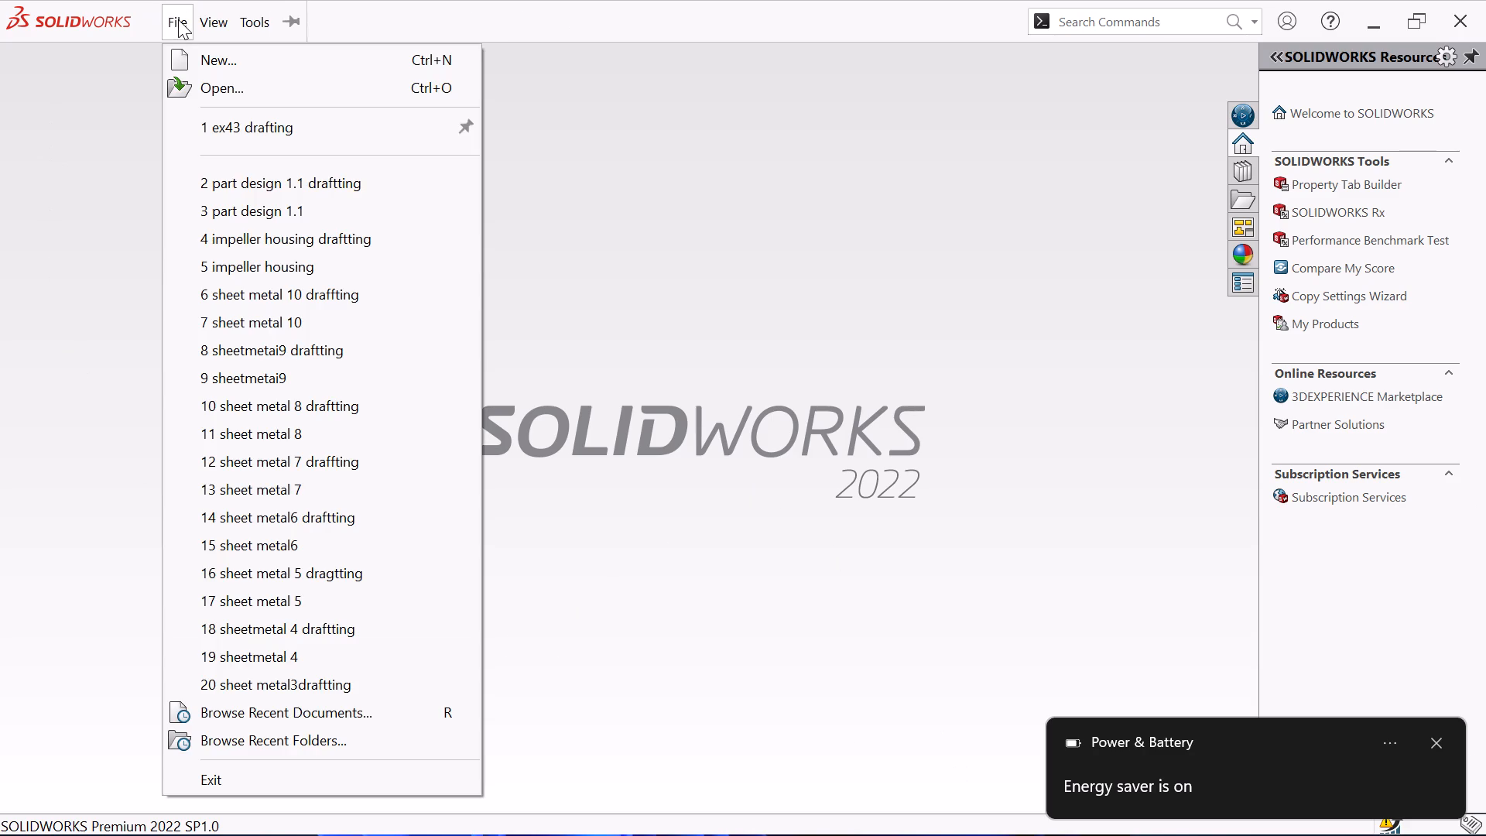
{"action": "left_click", "coordinate": [178, 19]}
{"action": "left_click", "coordinate": [220, 57]}
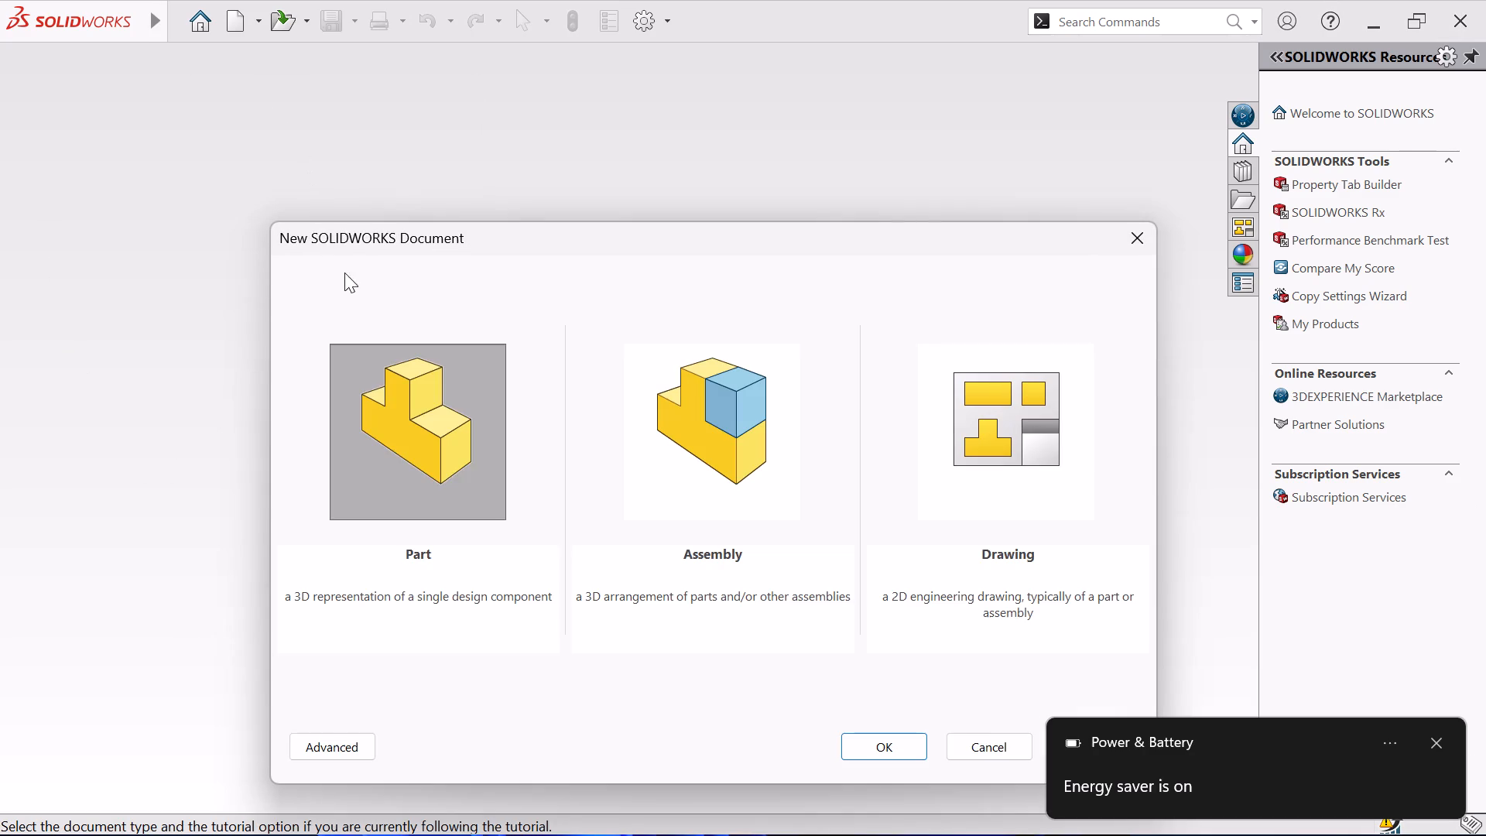
{"action": "left_click", "coordinate": [878, 753]}
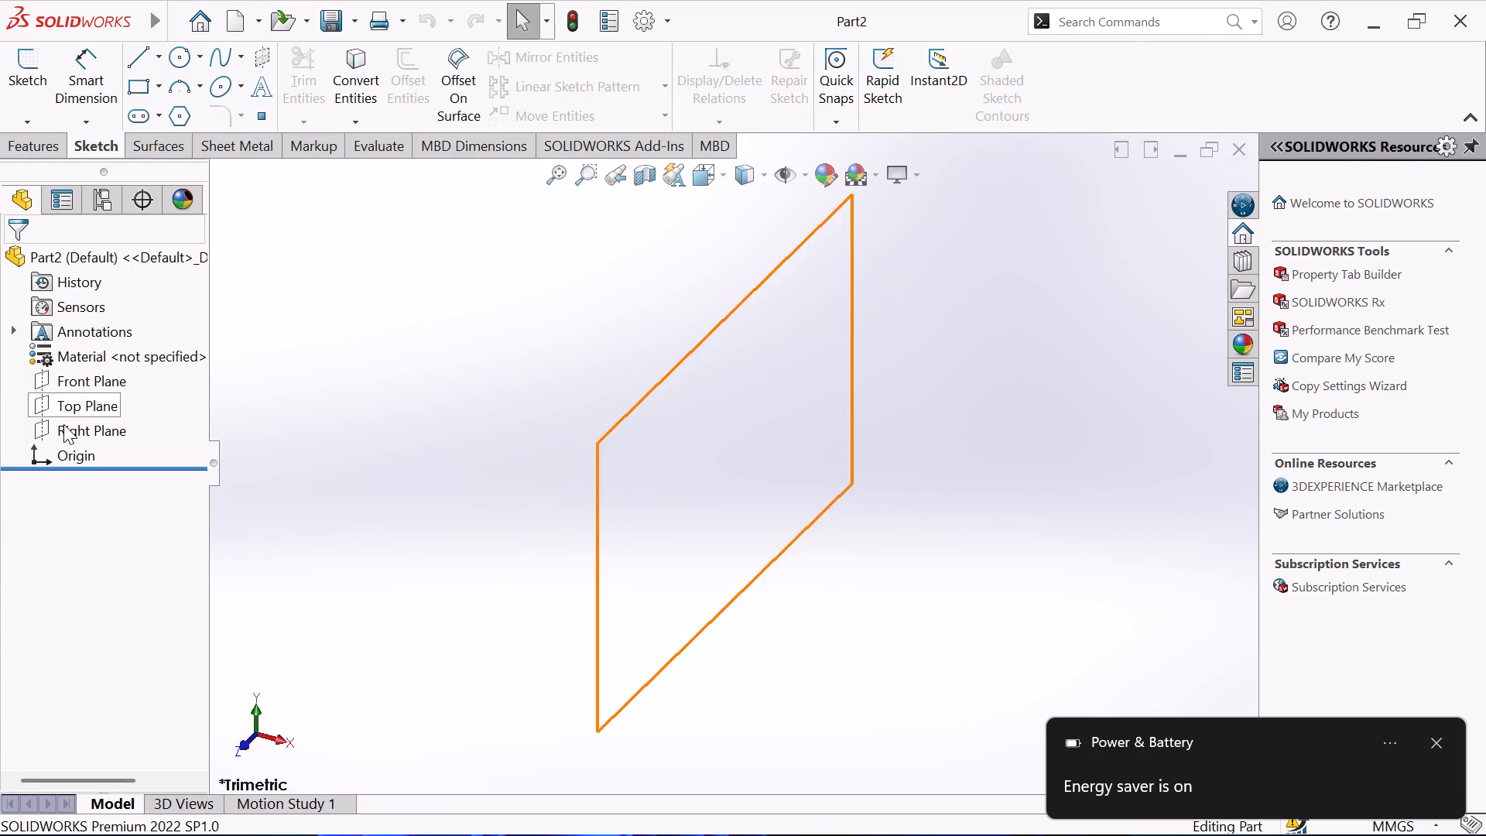
On the Front Plane, sketch chained centerlines: horizontal through the origin, diagonal back to above the origin, and vertical through it, about 208 mm long.
{"action": "left_click", "coordinate": [77, 382]}
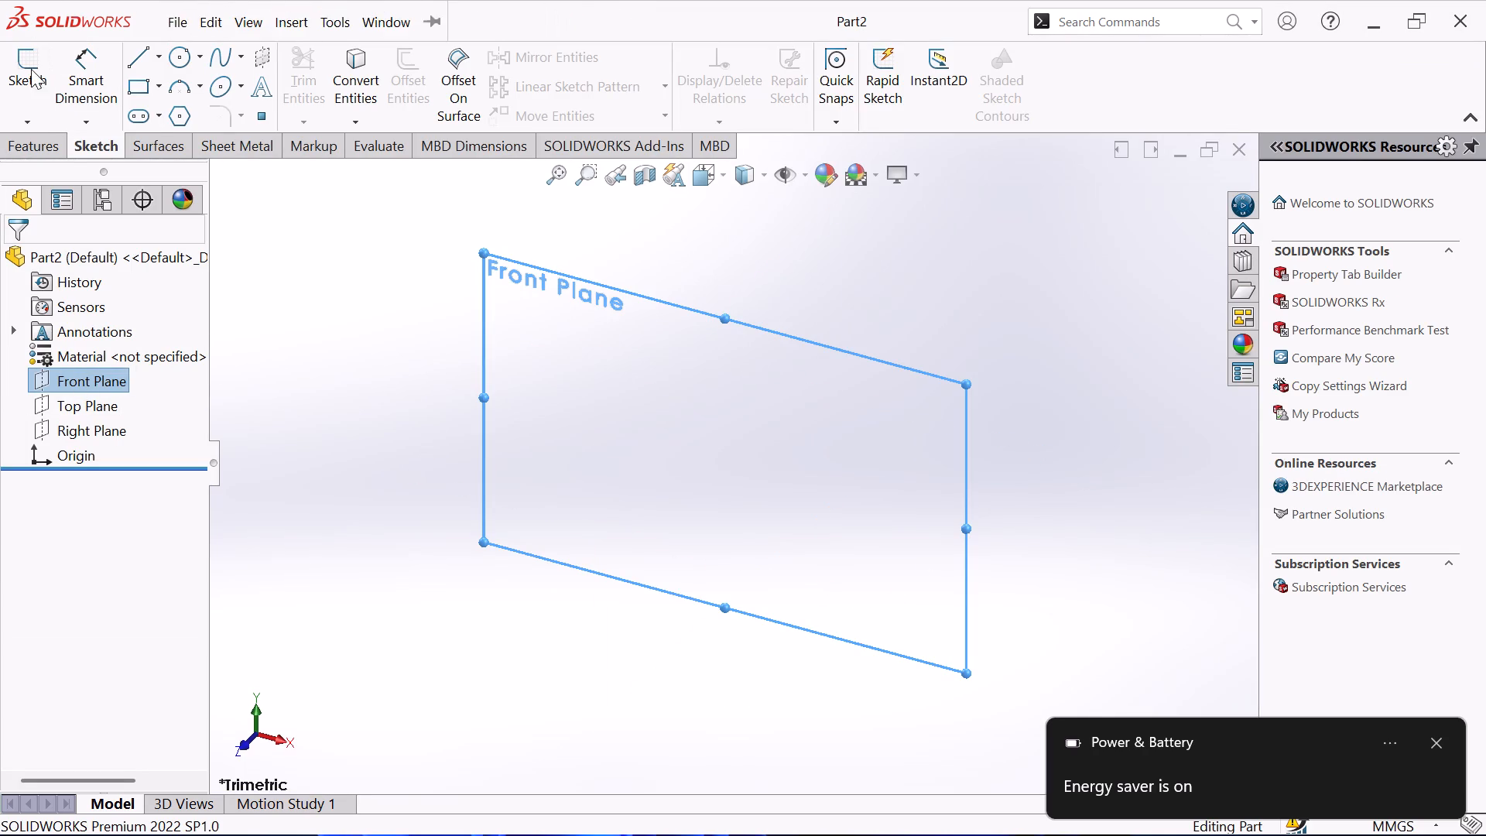
{"action": "left_click", "coordinate": [26, 77]}
{"action": "left_click", "coordinate": [159, 48]}
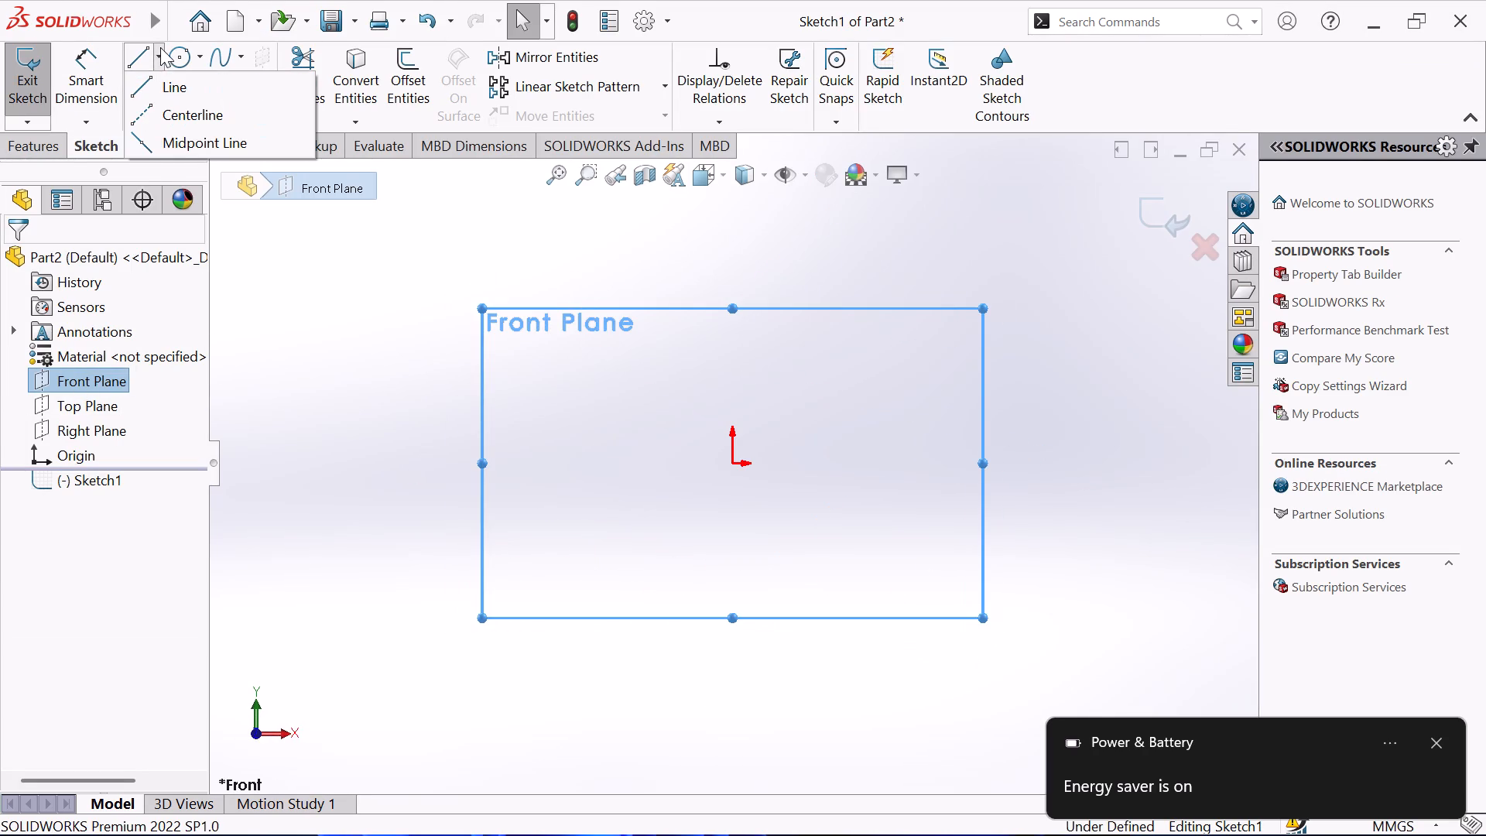
{"action": "left_click", "coordinate": [141, 109]}
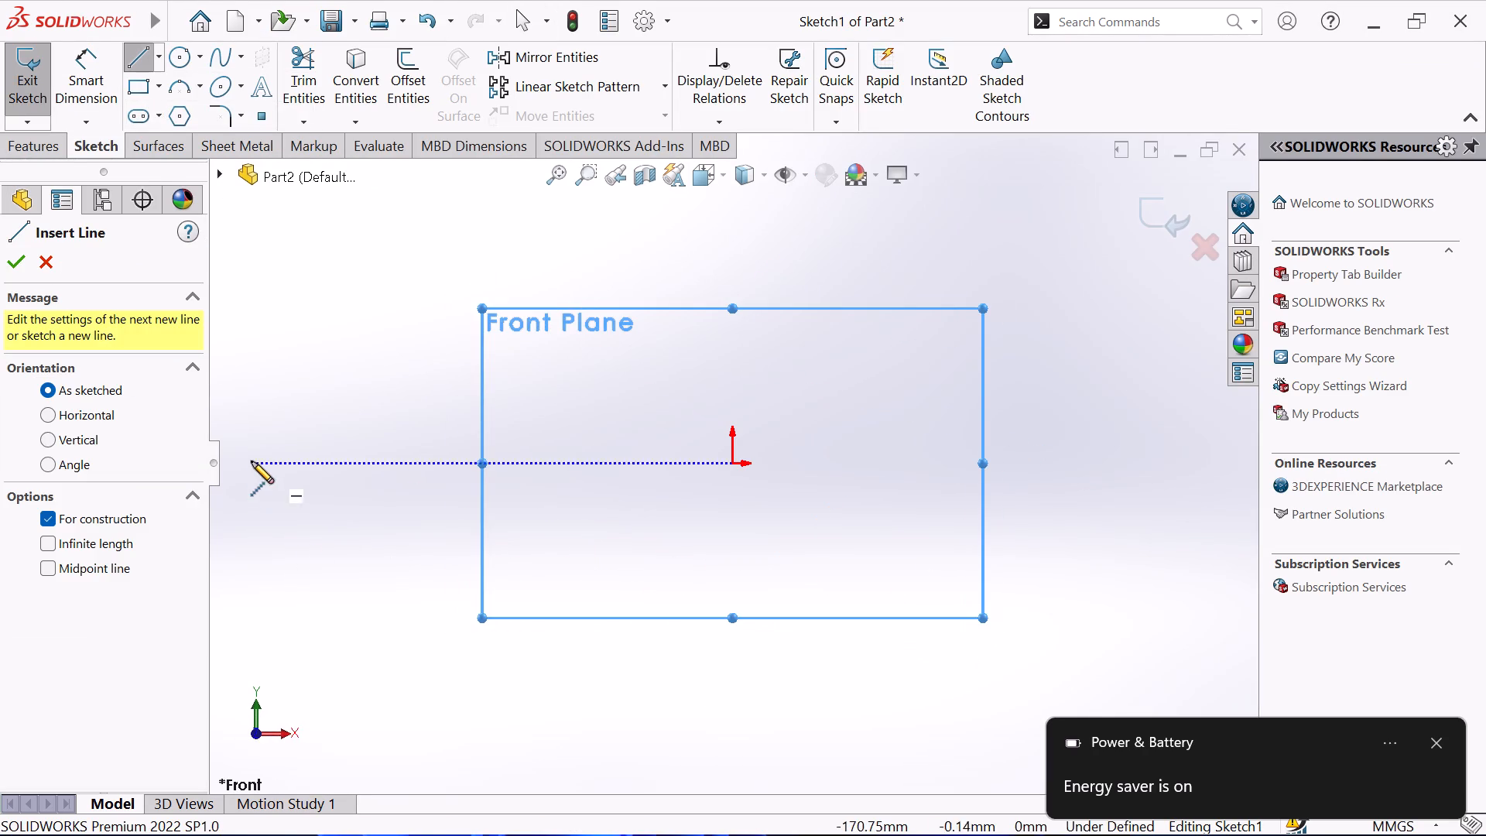
{"action": "left_click", "coordinate": [249, 462]}
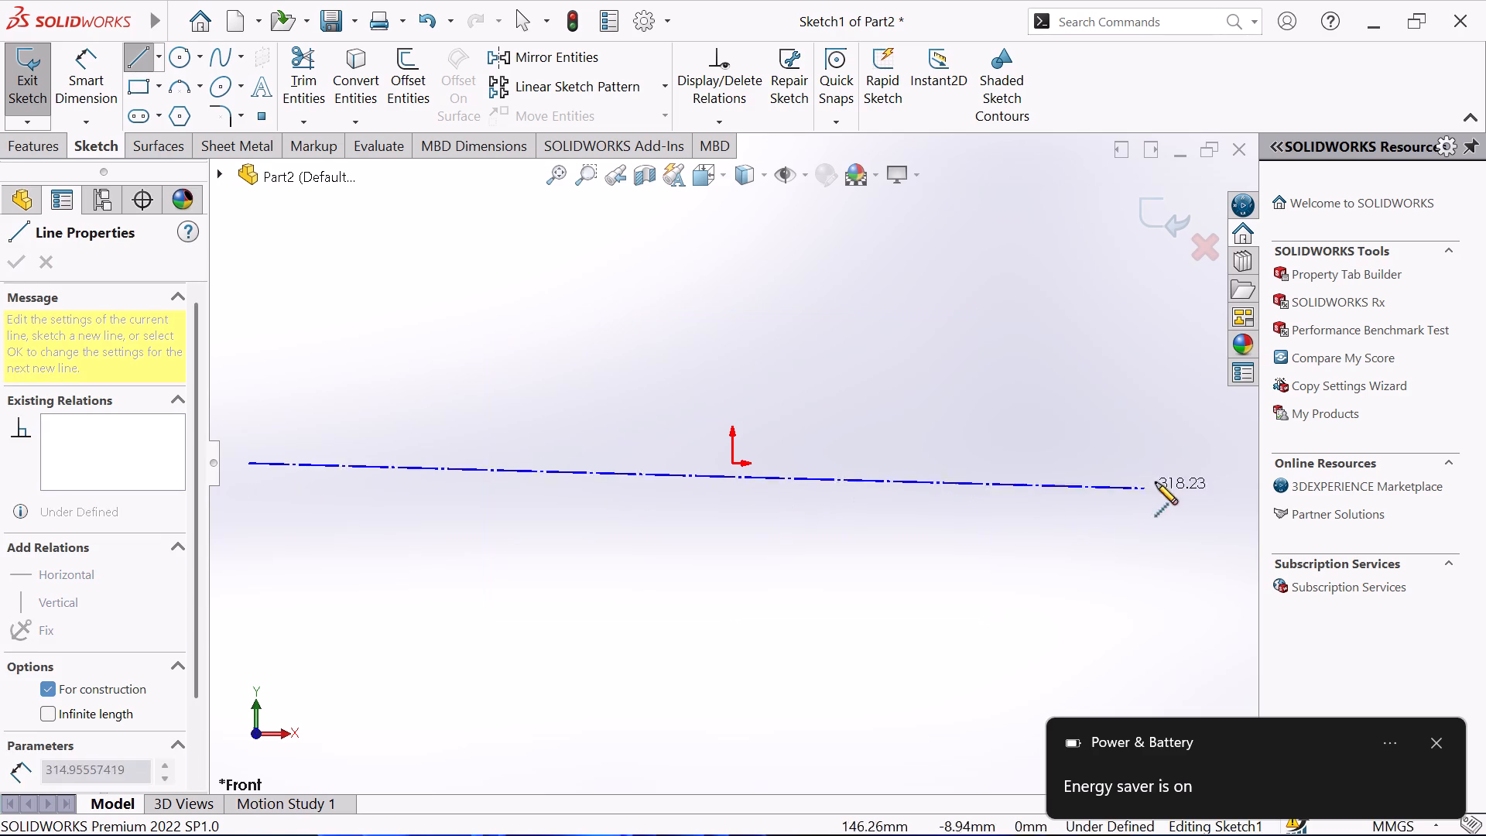
{"action": "left_click", "coordinate": [1221, 461]}
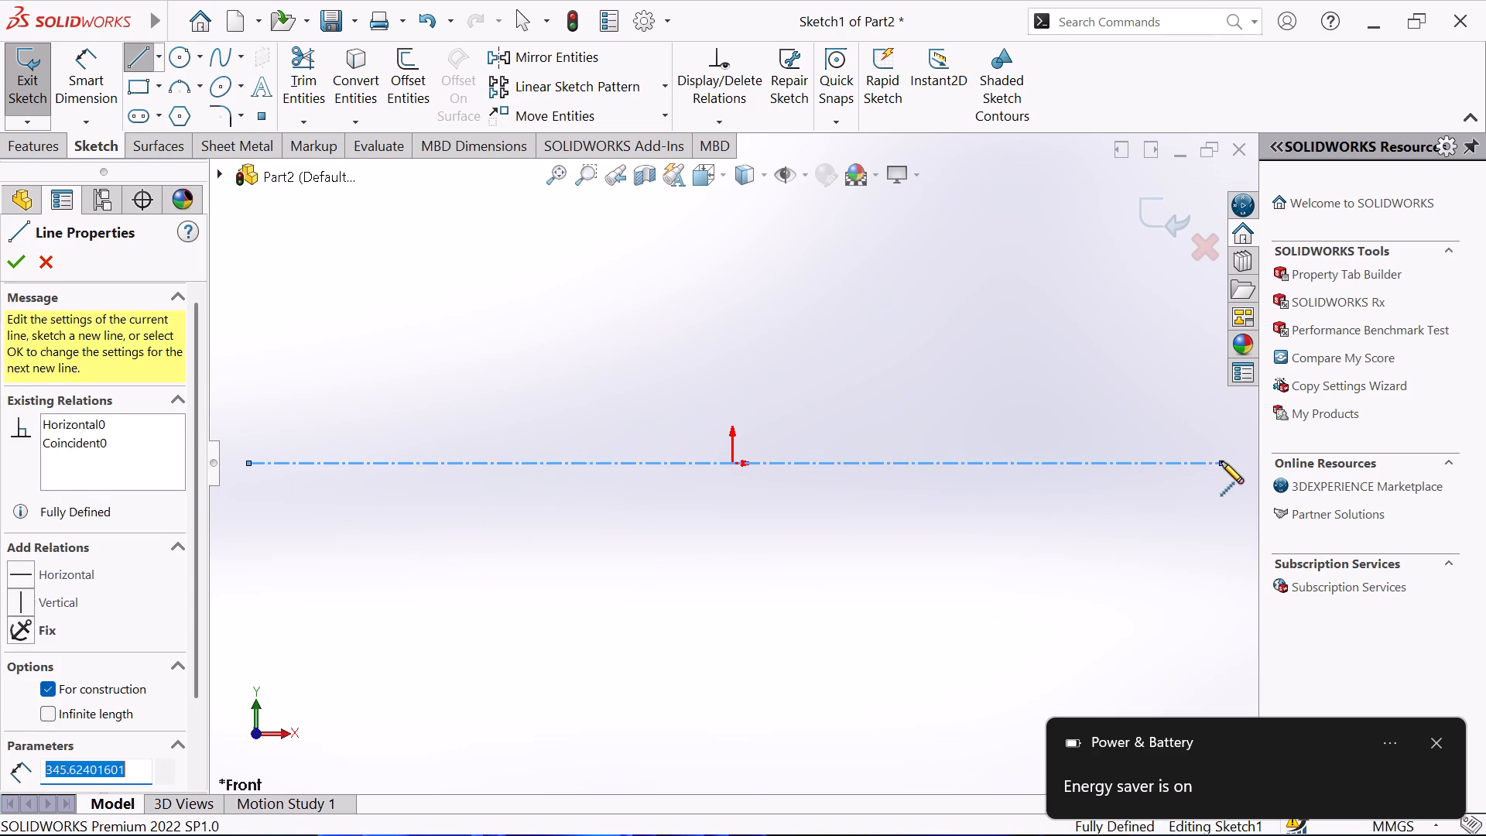
{"action": "left_click", "coordinate": [730, 190]}
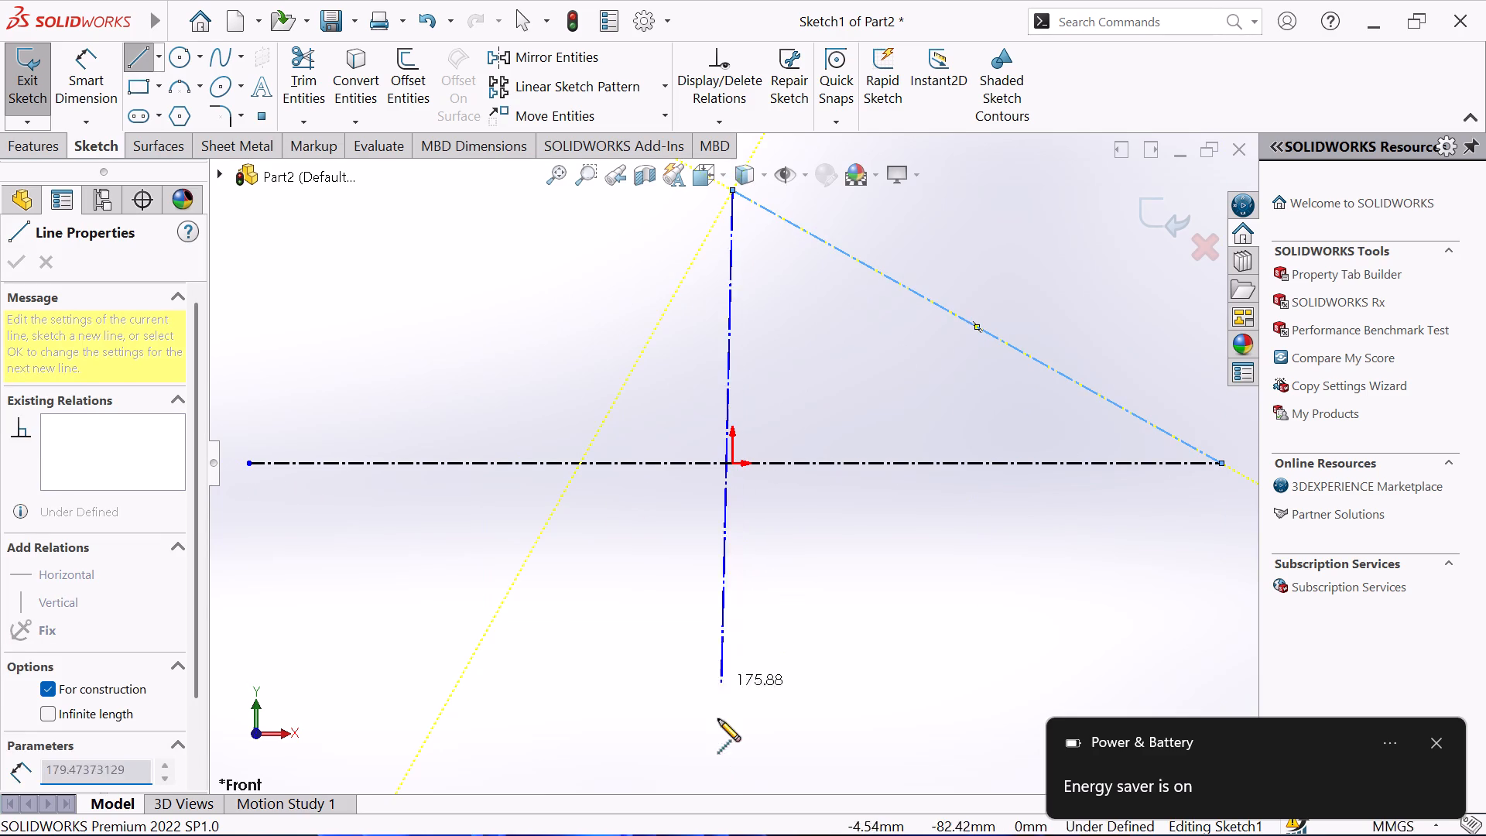
{"action": "left_click", "coordinate": [737, 775]}
{"action": "right_click", "coordinate": [577, 601]}
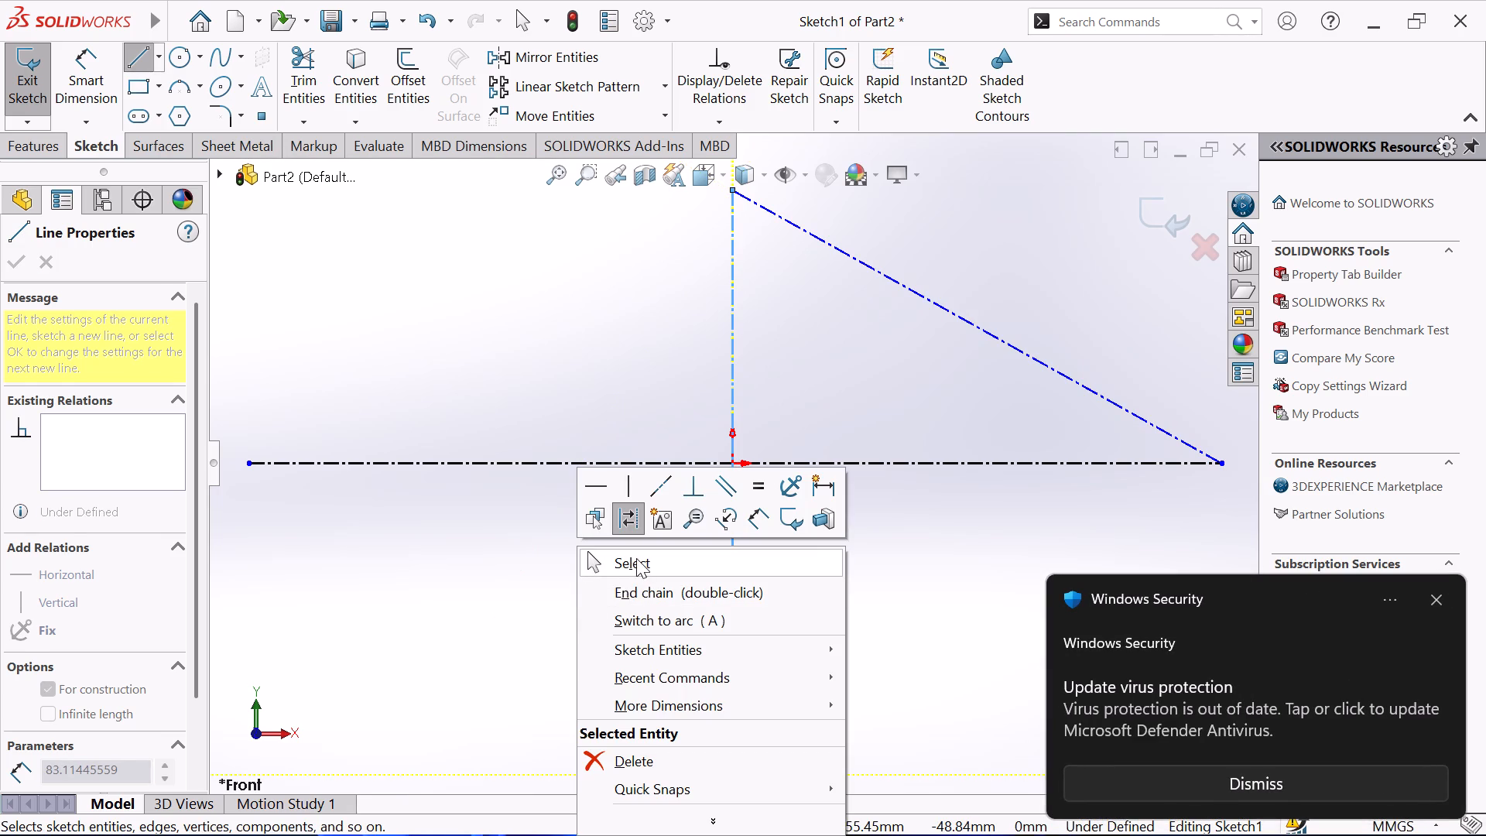
{"action": "left_click", "coordinate": [636, 558]}
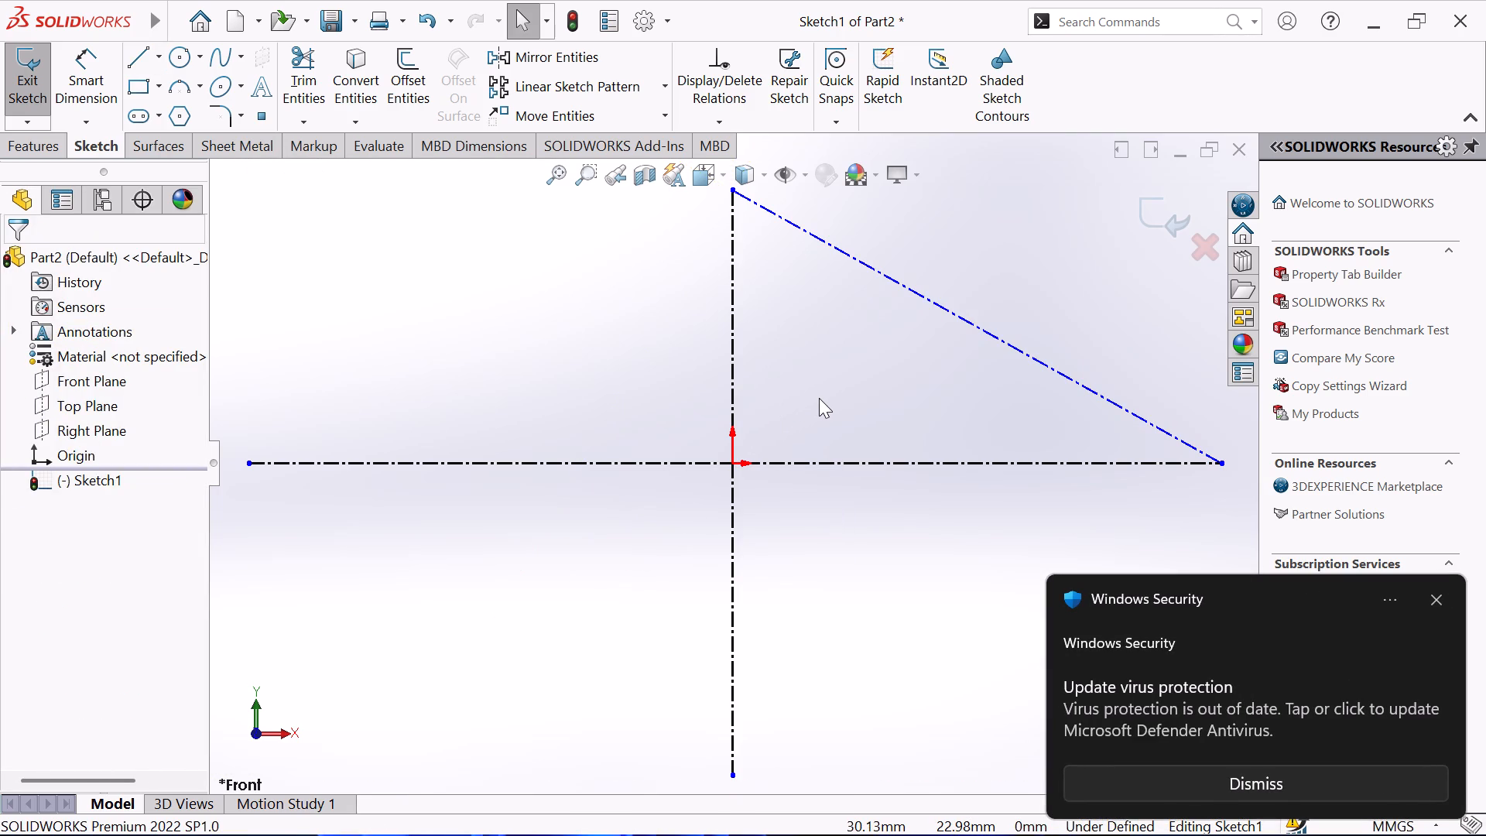
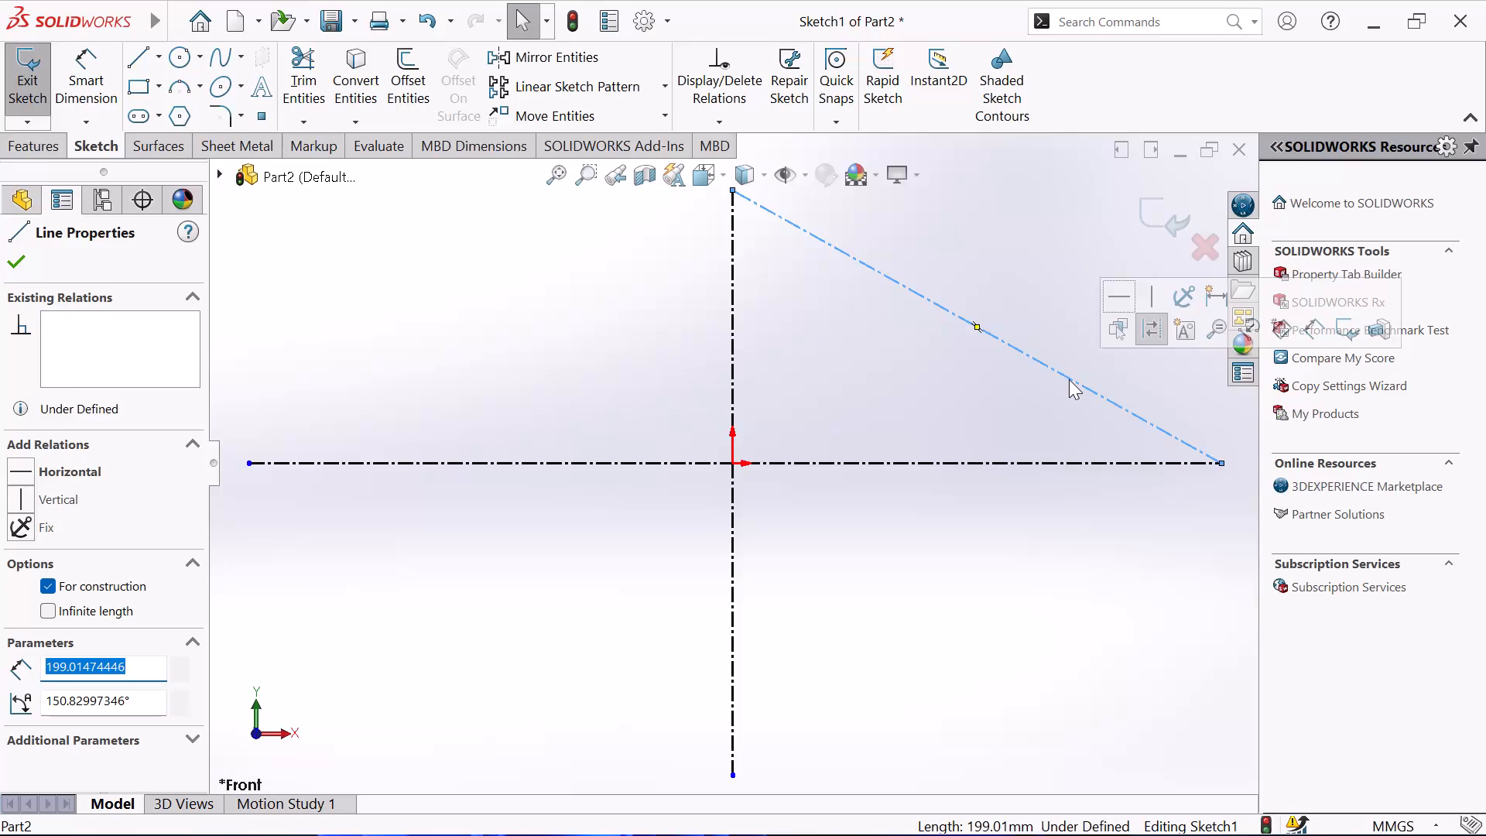
Delete the diagonal centerline, keeping only the horizontal and vertical centerlines through the origin.
{"action": "key", "text": "Delete"}
Sketch two concentric circles centred on the origin, with radii of about 57 mm and about 31 mm.
{"action": "scroll", "coordinate": [673, 411], "scroll_direction": "up", "scroll_amount": 1}
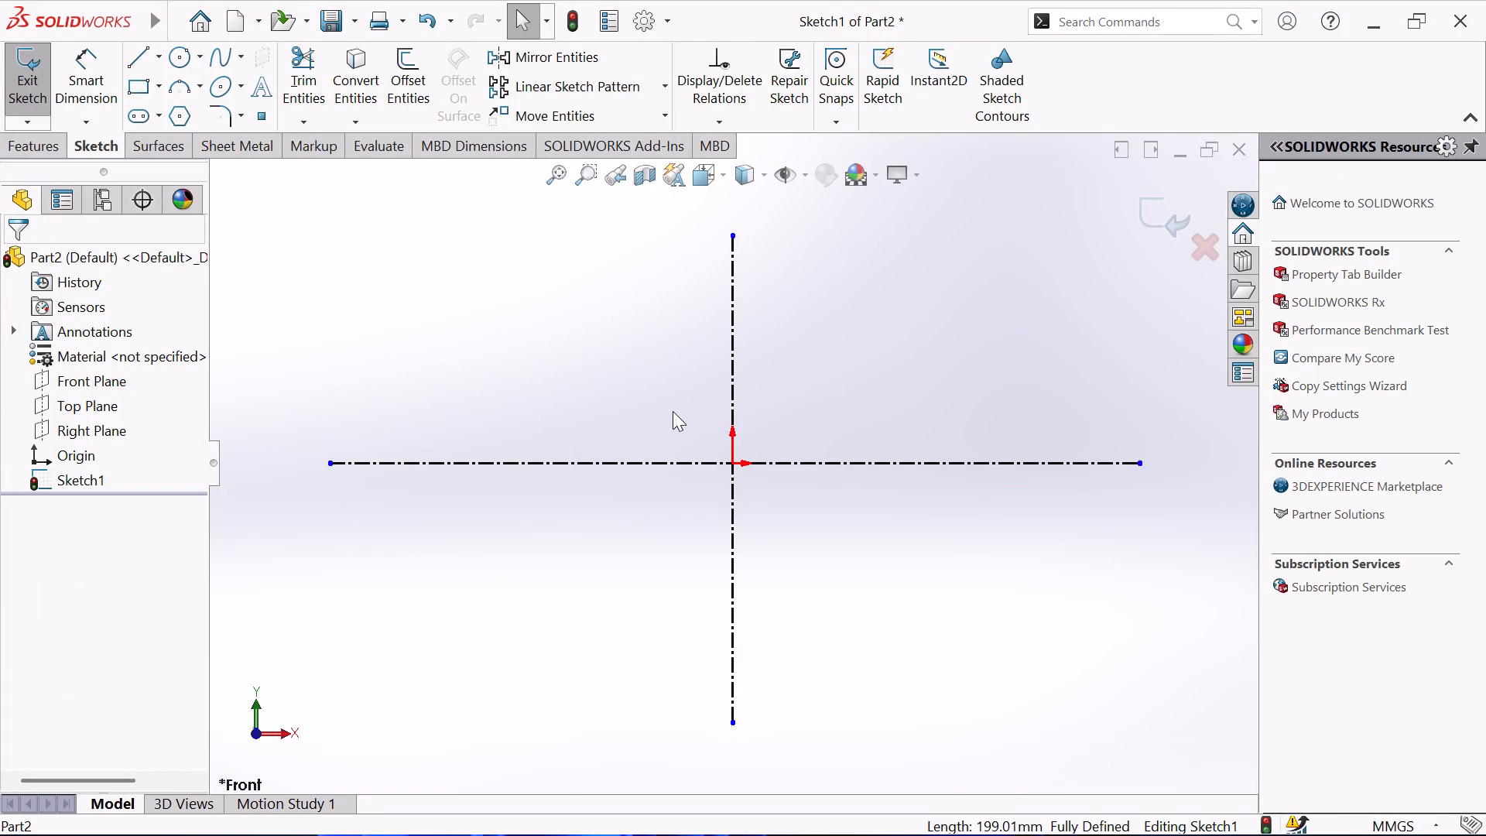
{"action": "scroll", "coordinate": [673, 411], "scroll_direction": "up", "scroll_amount": 1}
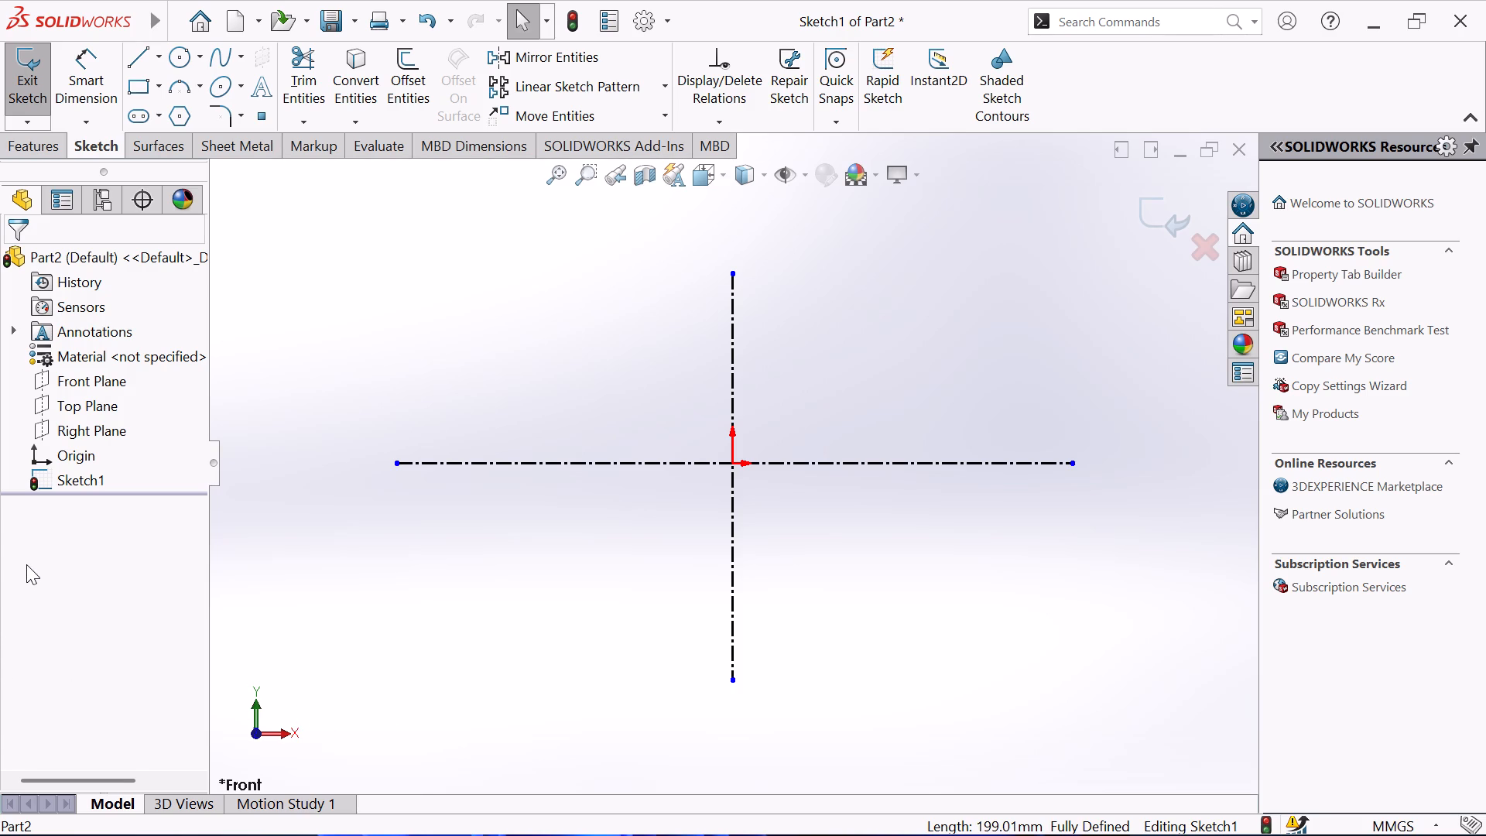
{"action": "left_click", "coordinate": [182, 57]}
{"action": "left_click", "coordinate": [735, 465]}
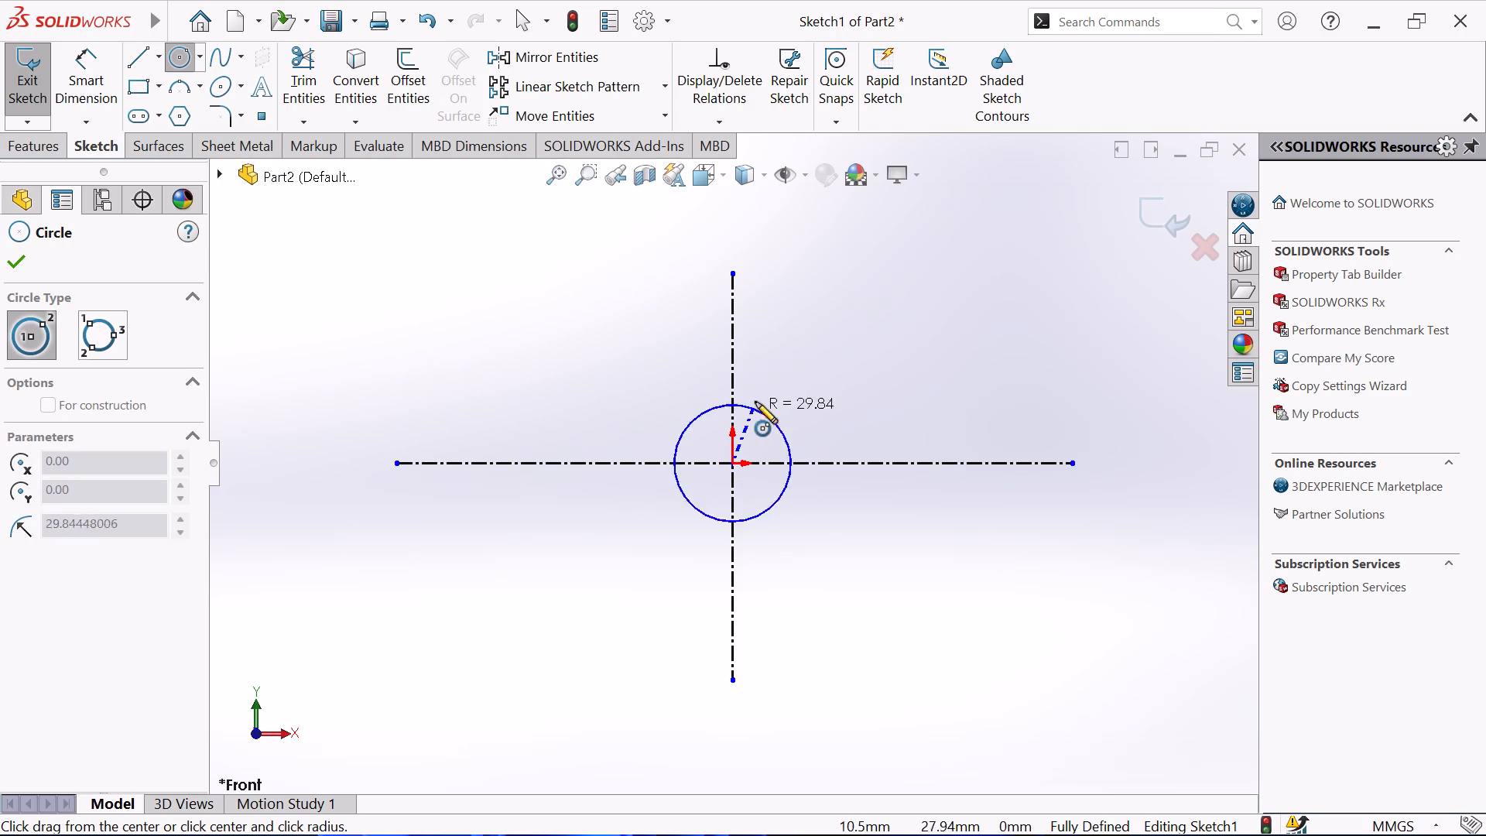
{"action": "left_click", "coordinate": [789, 367]}
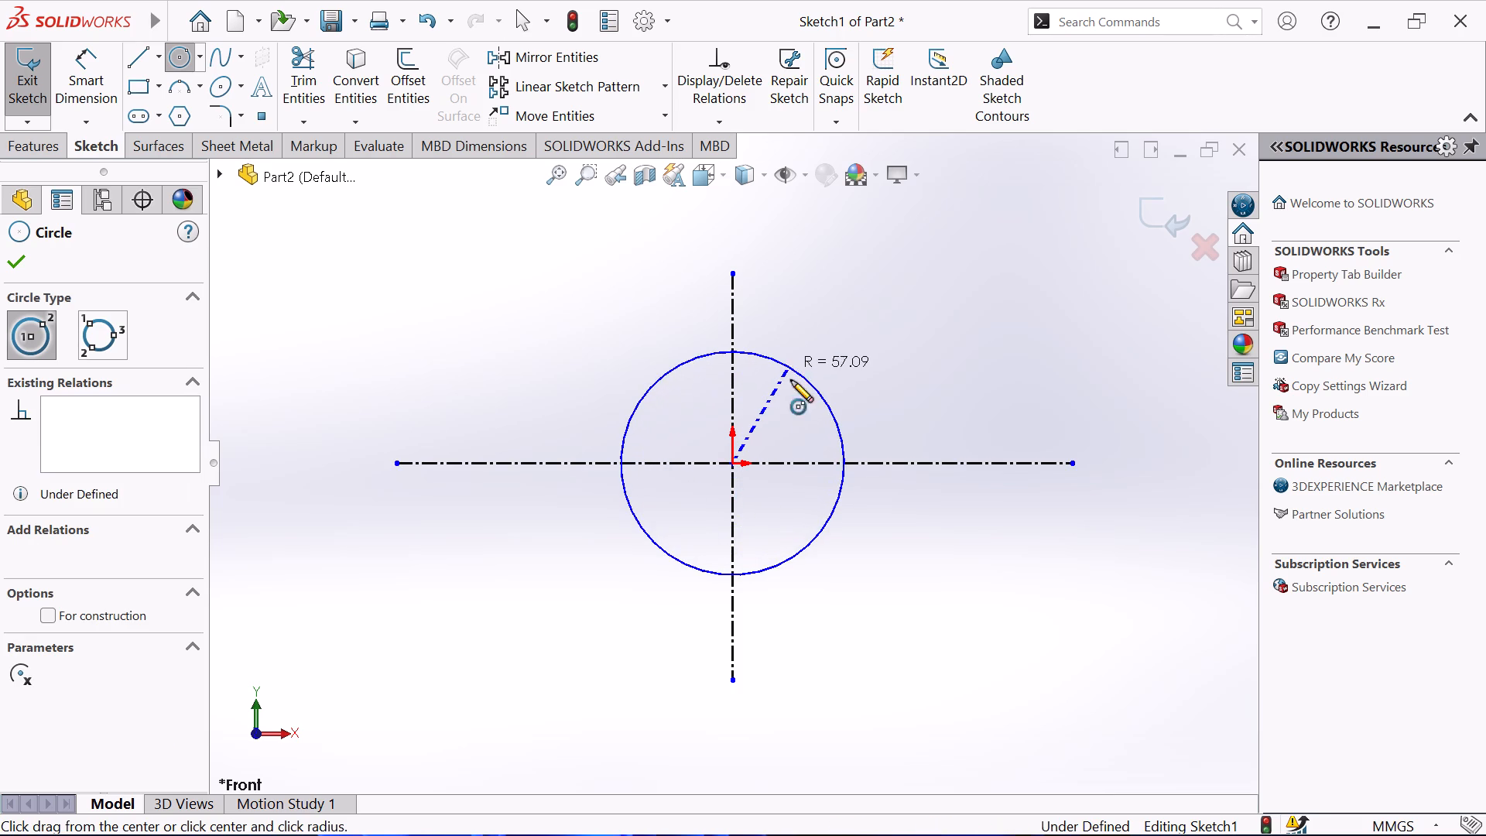
{"action": "left_click", "coordinate": [733, 461]}
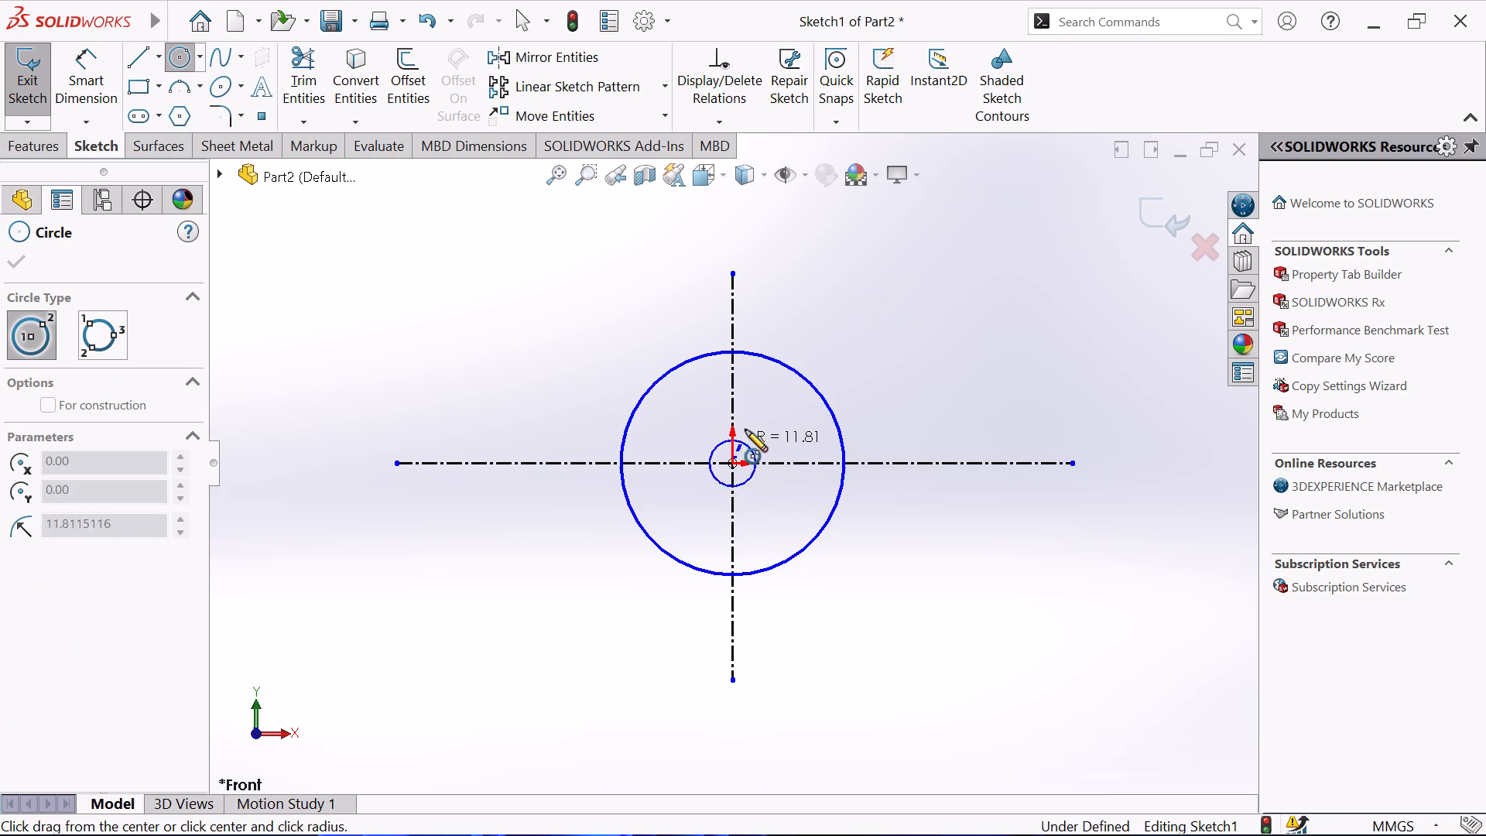
{"action": "left_click", "coordinate": [752, 405]}
{"action": "right_click", "coordinate": [897, 358]}
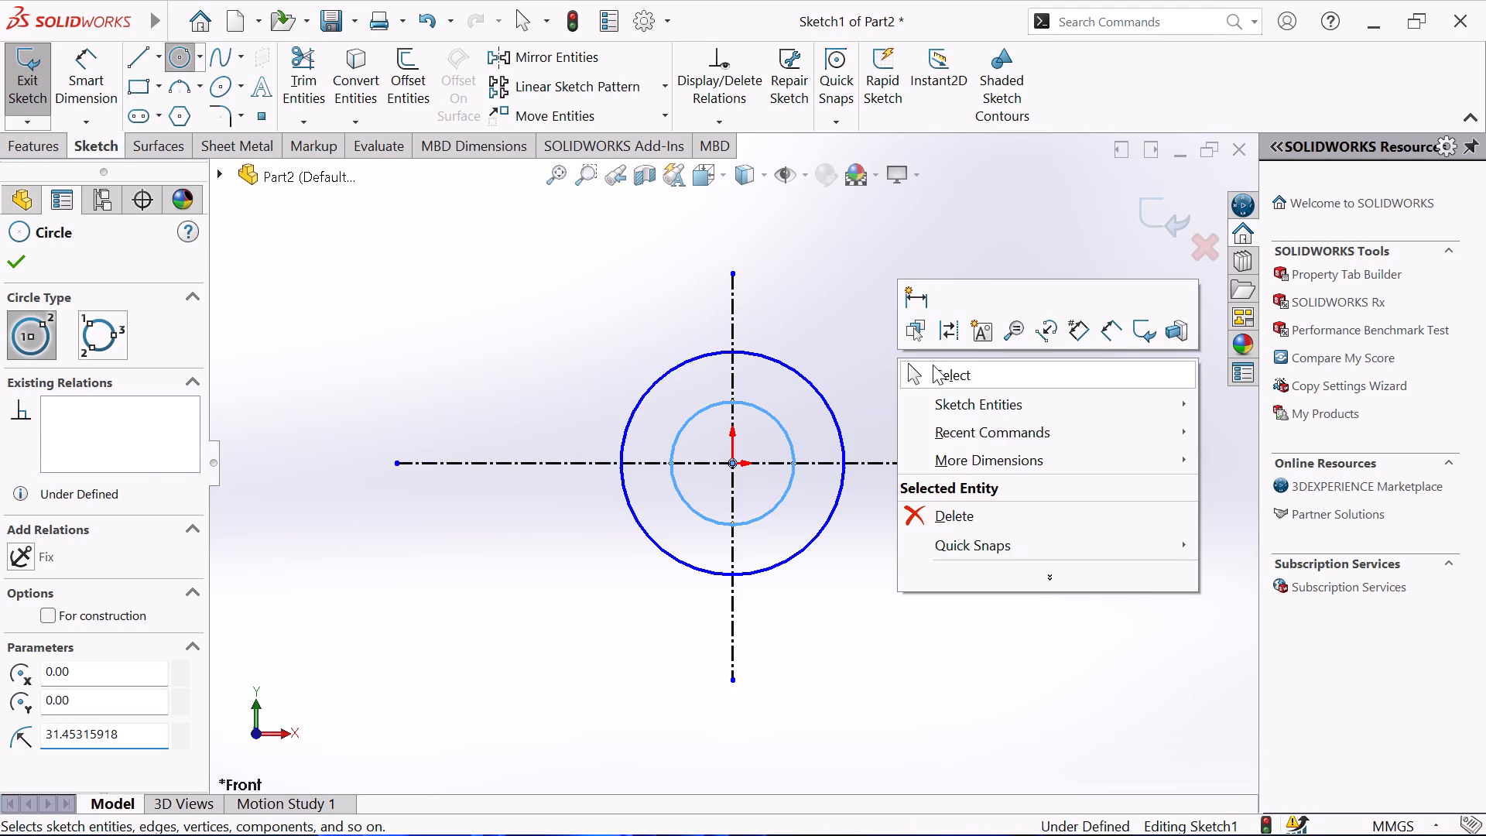
{"action": "left_click", "coordinate": [934, 365]}
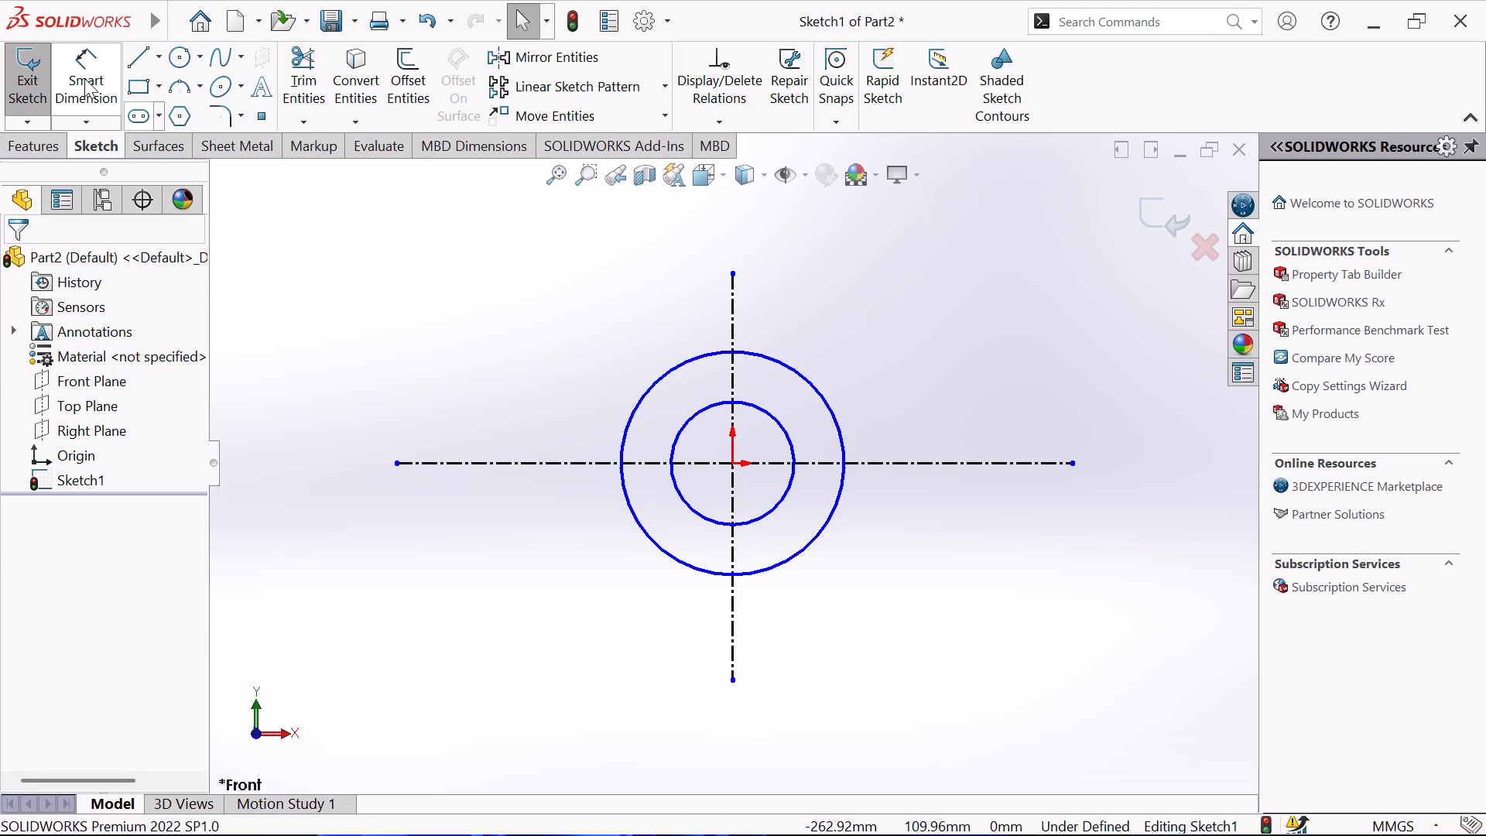
Dimension the outer circle's diameter as 80 mm and the inner circle's diameter as 60 mm.
{"action": "left_click", "coordinate": [84, 77]}
{"action": "left_click", "coordinate": [828, 399]}
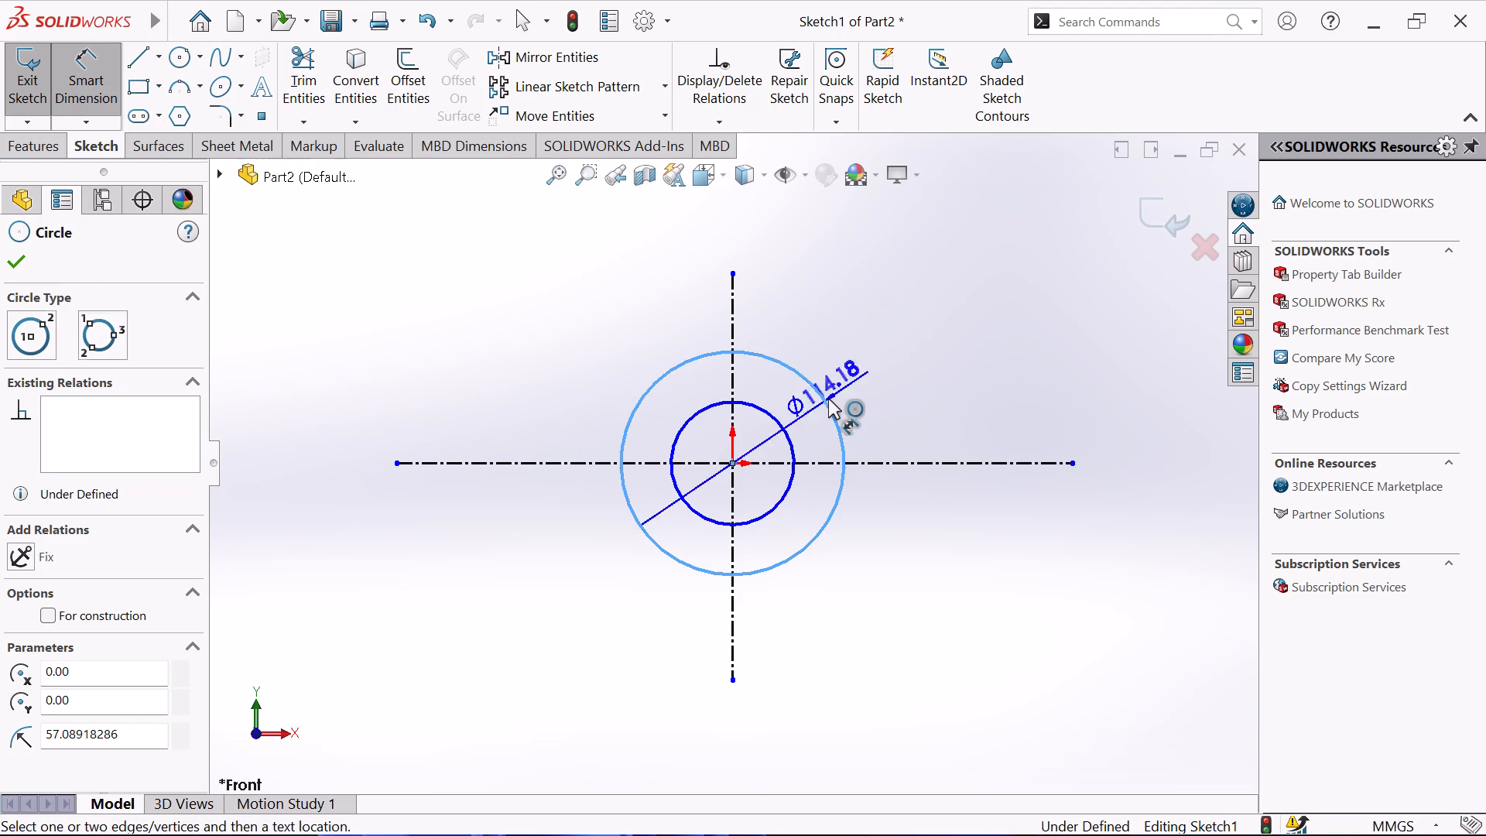
{"action": "left_click", "coordinate": [973, 373]}
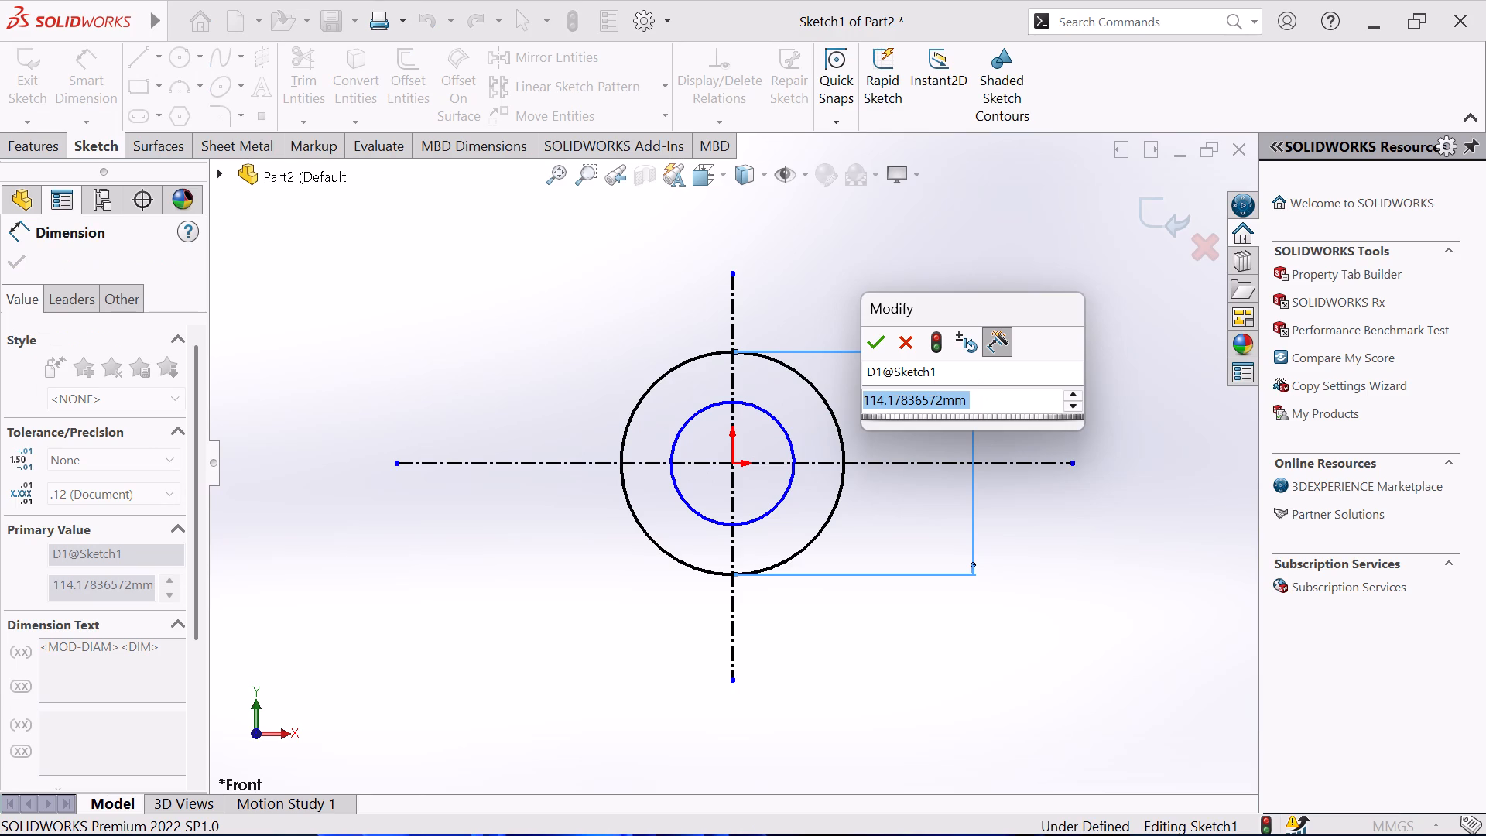
{"action": "type", "text": "80"}
{"action": "key", "text": "Return"}
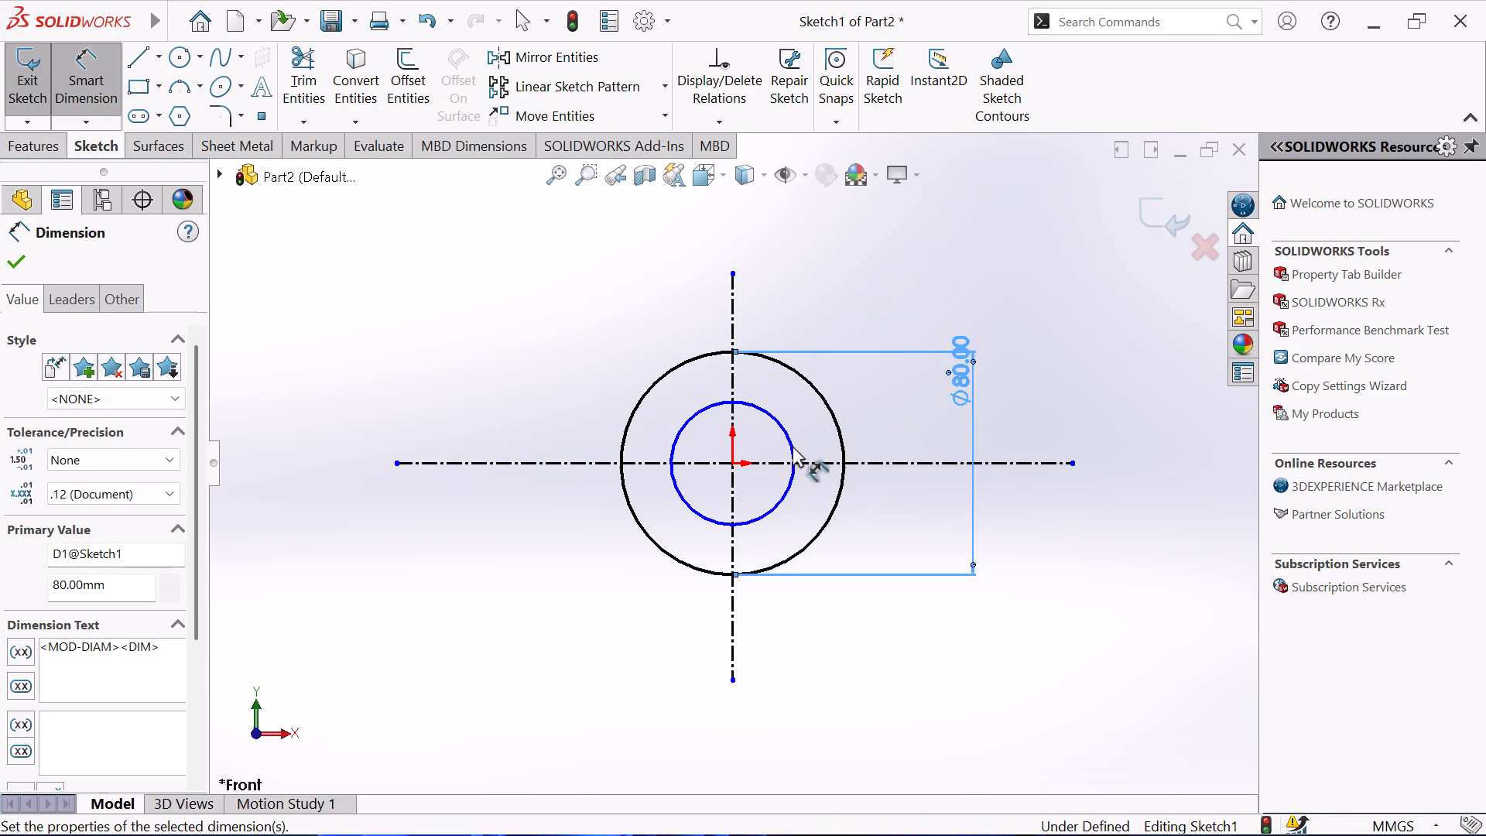
{"action": "left_click", "coordinate": [784, 430]}
{"action": "left_click", "coordinate": [906, 431]}
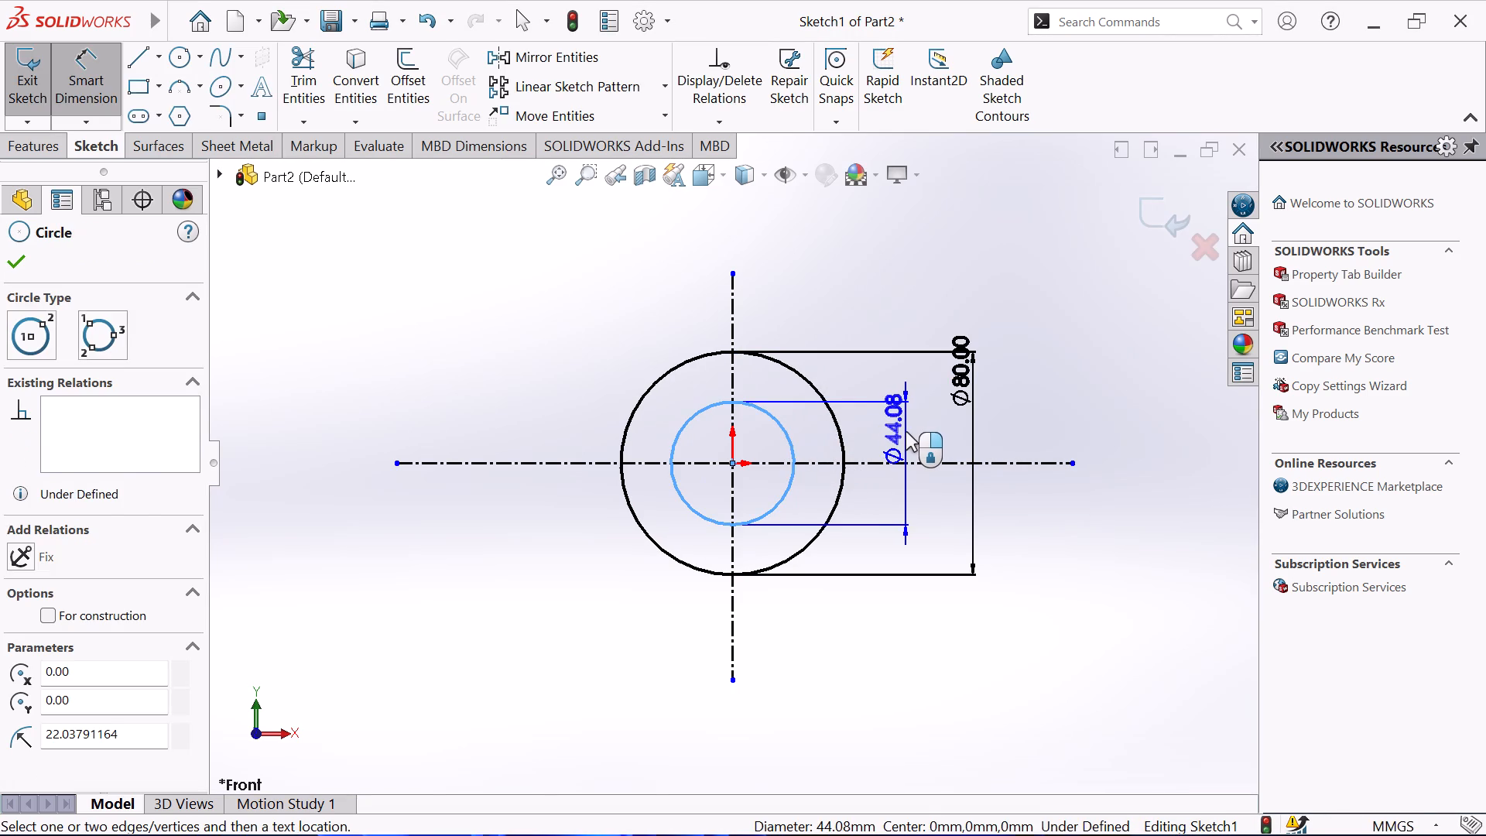
{"action": "type", "text": "60"}
{"action": "key", "text": "Return"}
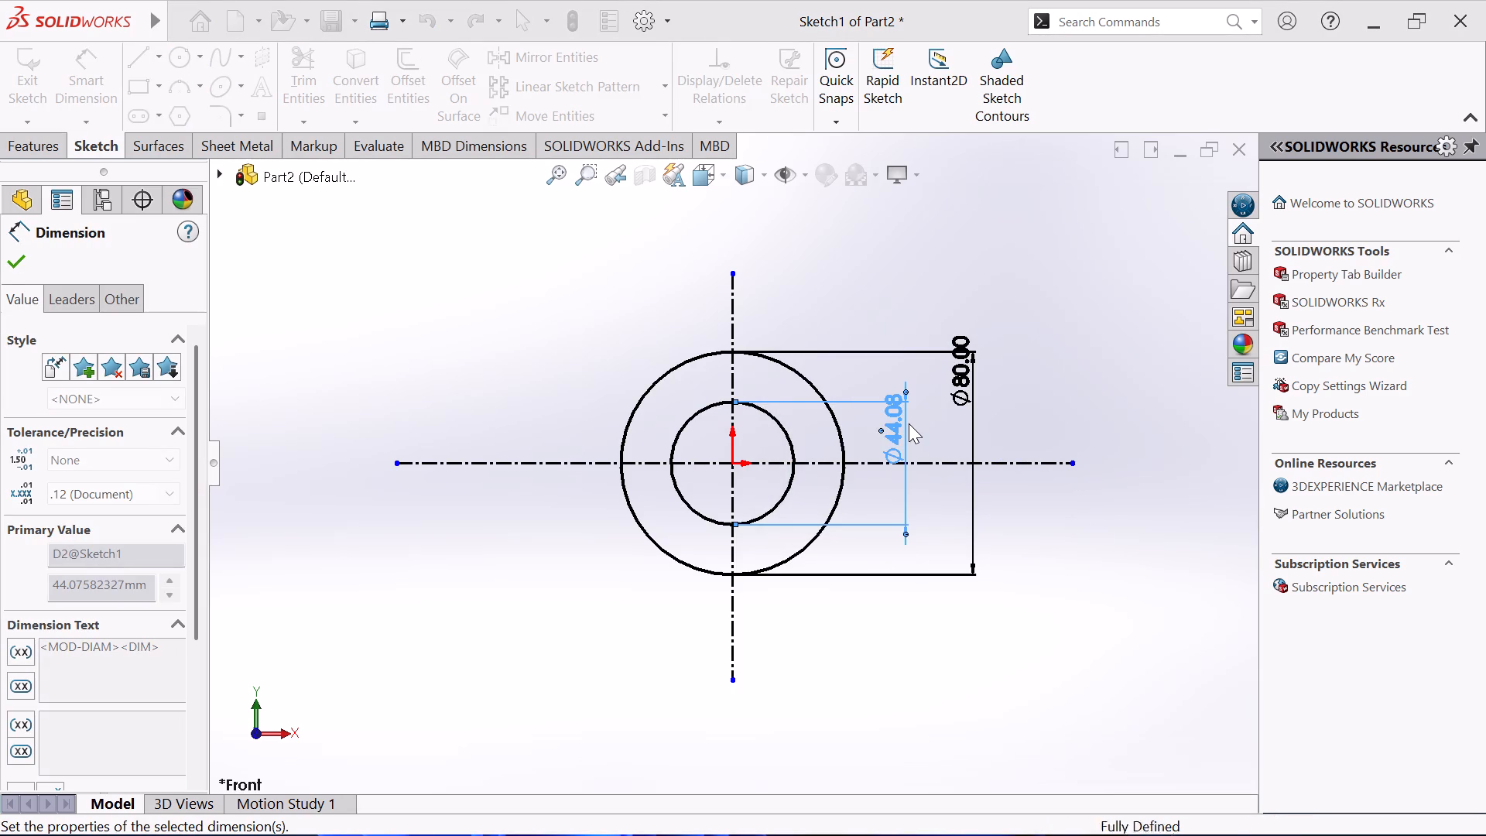
{"action": "right_click", "coordinate": [503, 362]}
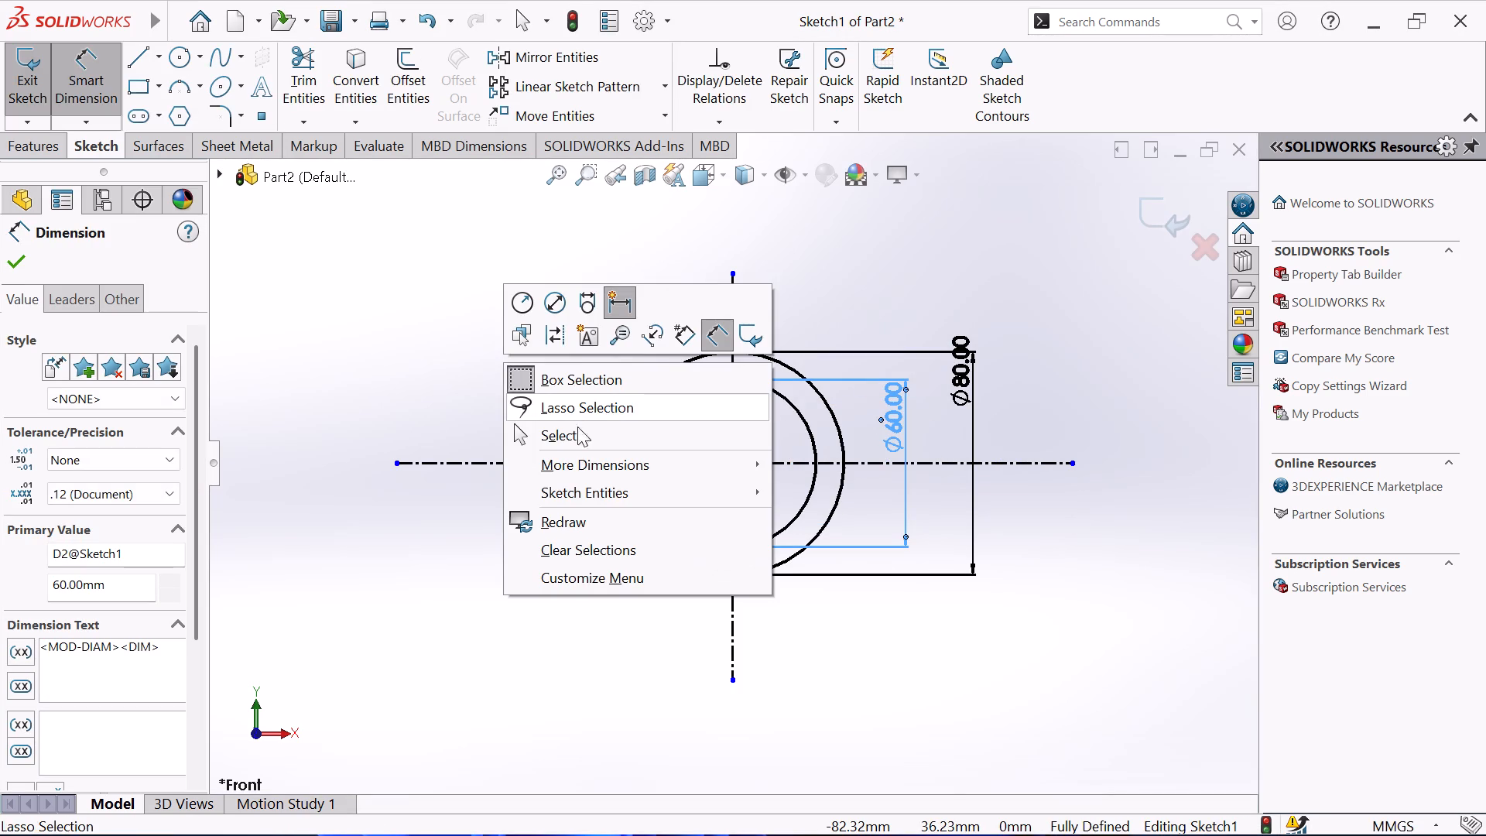
{"action": "left_click", "coordinate": [581, 437]}
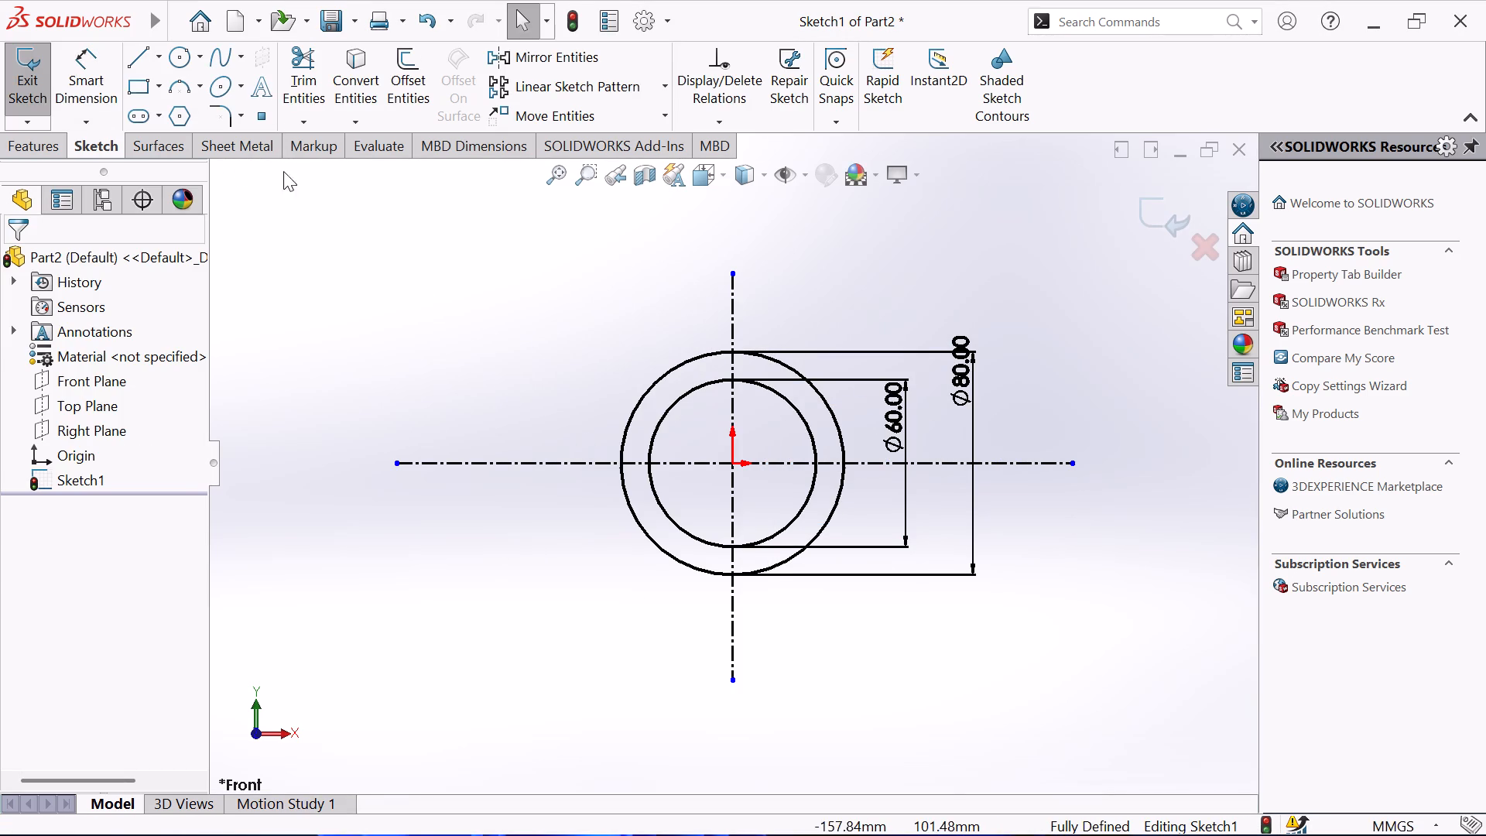
Sketch an 80 mm horizontal line through the origin, joining opposite sides of the outer circle.
{"action": "left_click", "coordinate": [139, 54]}
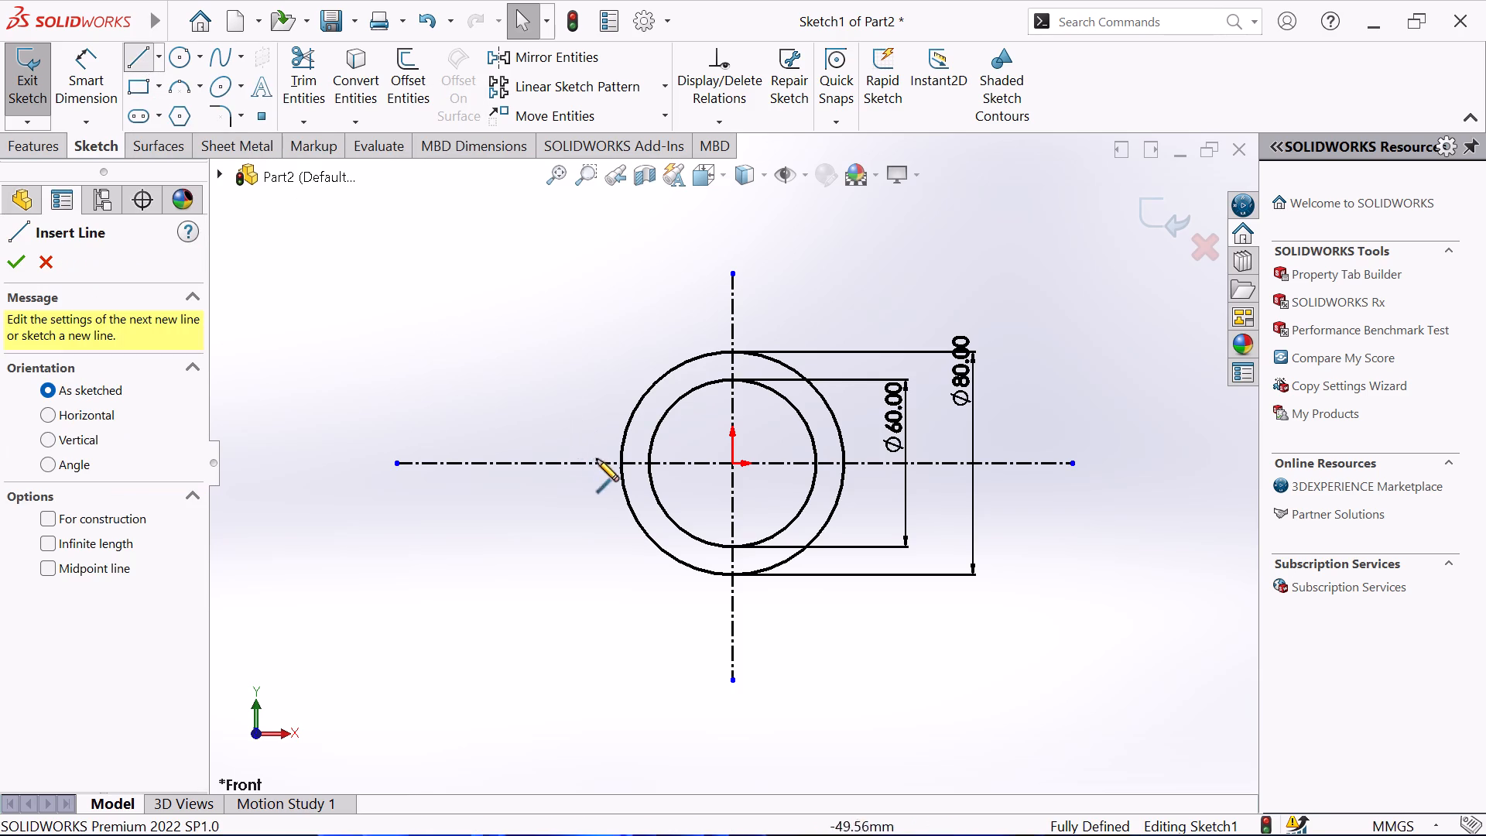
{"action": "left_click", "coordinate": [621, 462]}
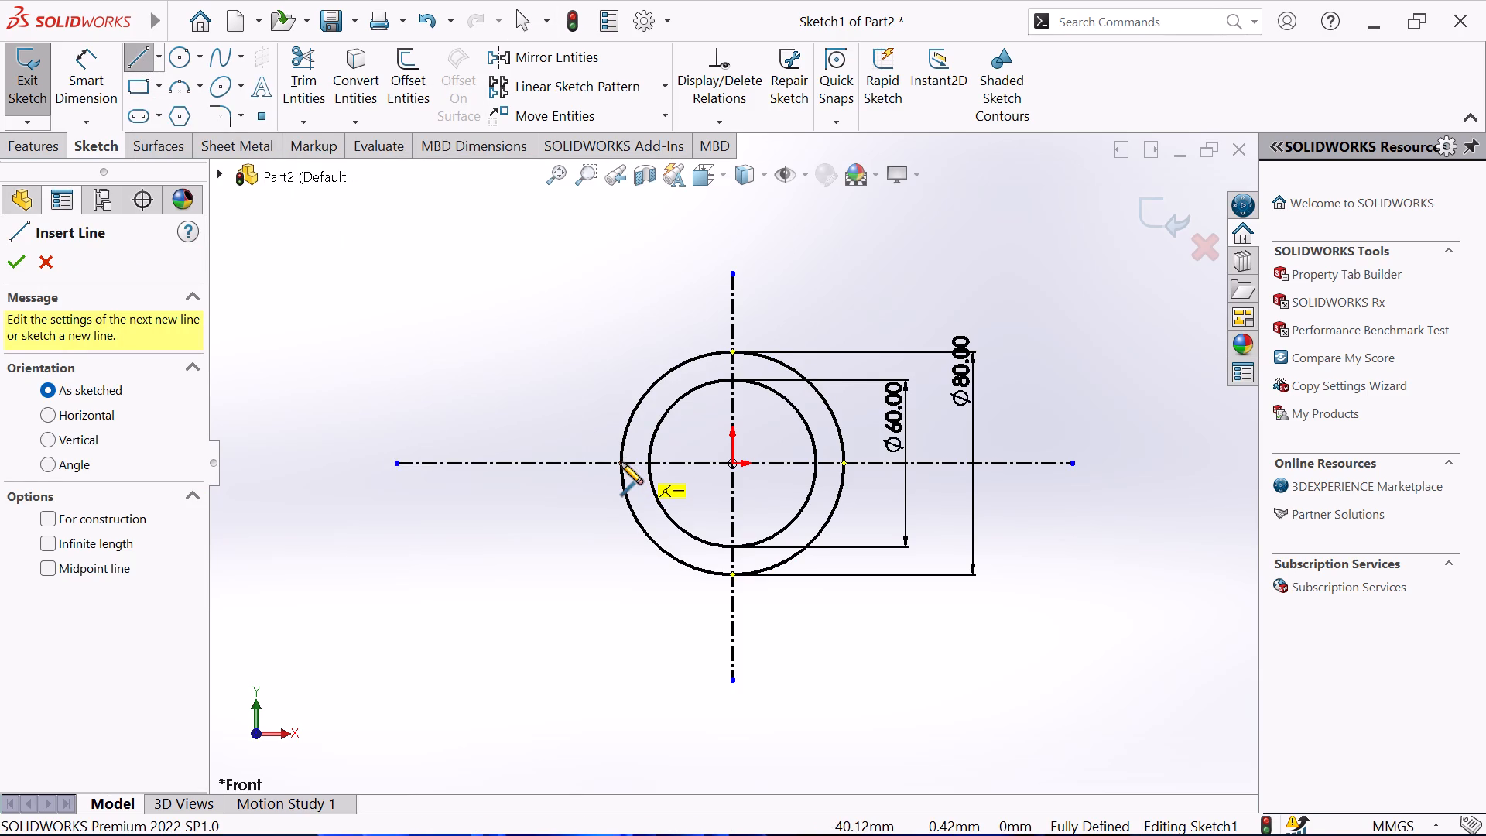
{"action": "left_click", "coordinate": [844, 463]}
{"action": "right_click", "coordinate": [525, 370]}
{"action": "left_click", "coordinate": [570, 384]}
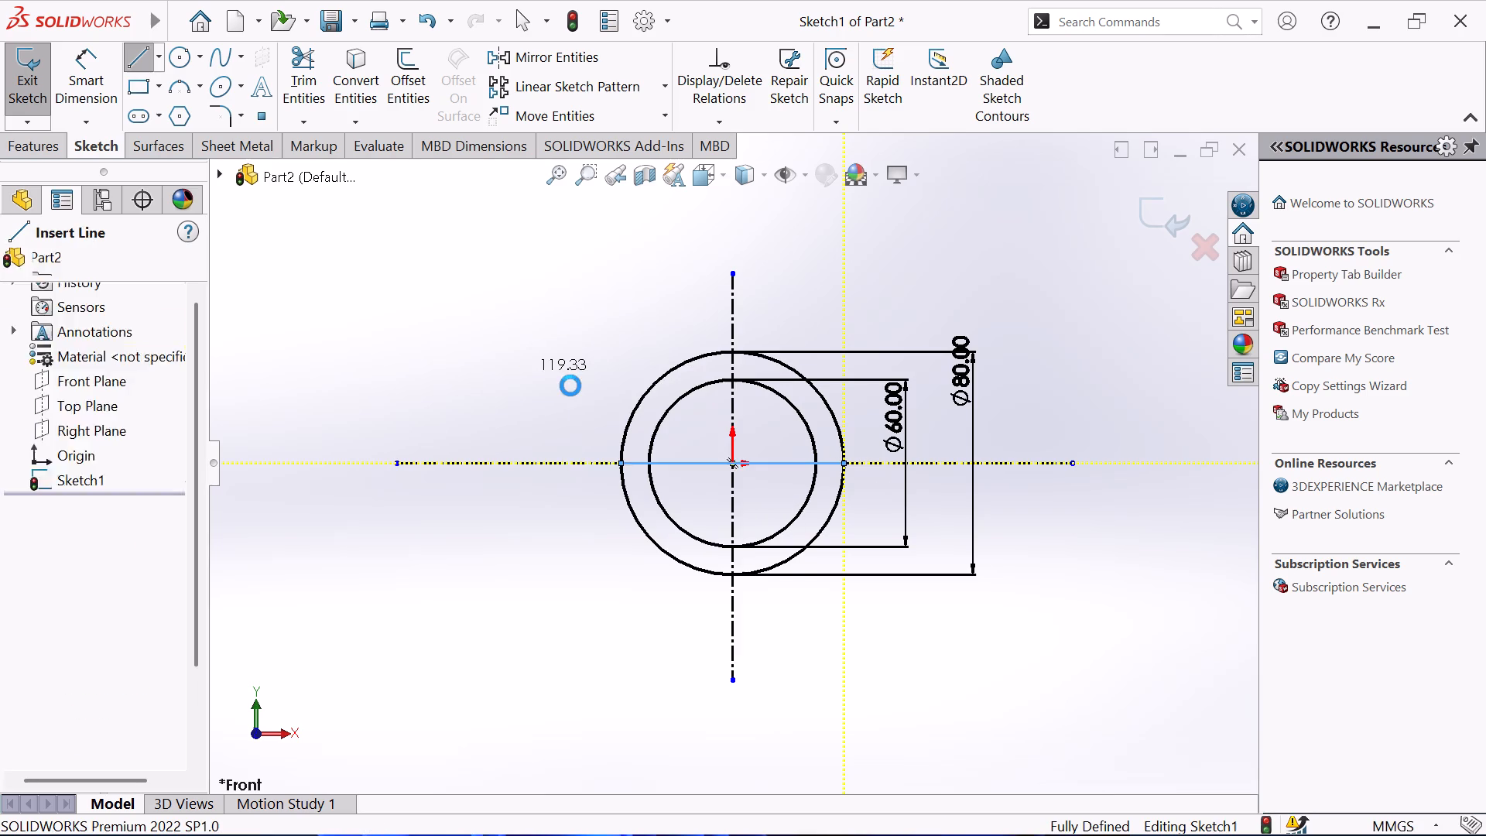
Trim away the lower halves of both circles and the line inside the inner circle, leaving a closed upper half-ring profile.
{"action": "left_click", "coordinate": [304, 77]}
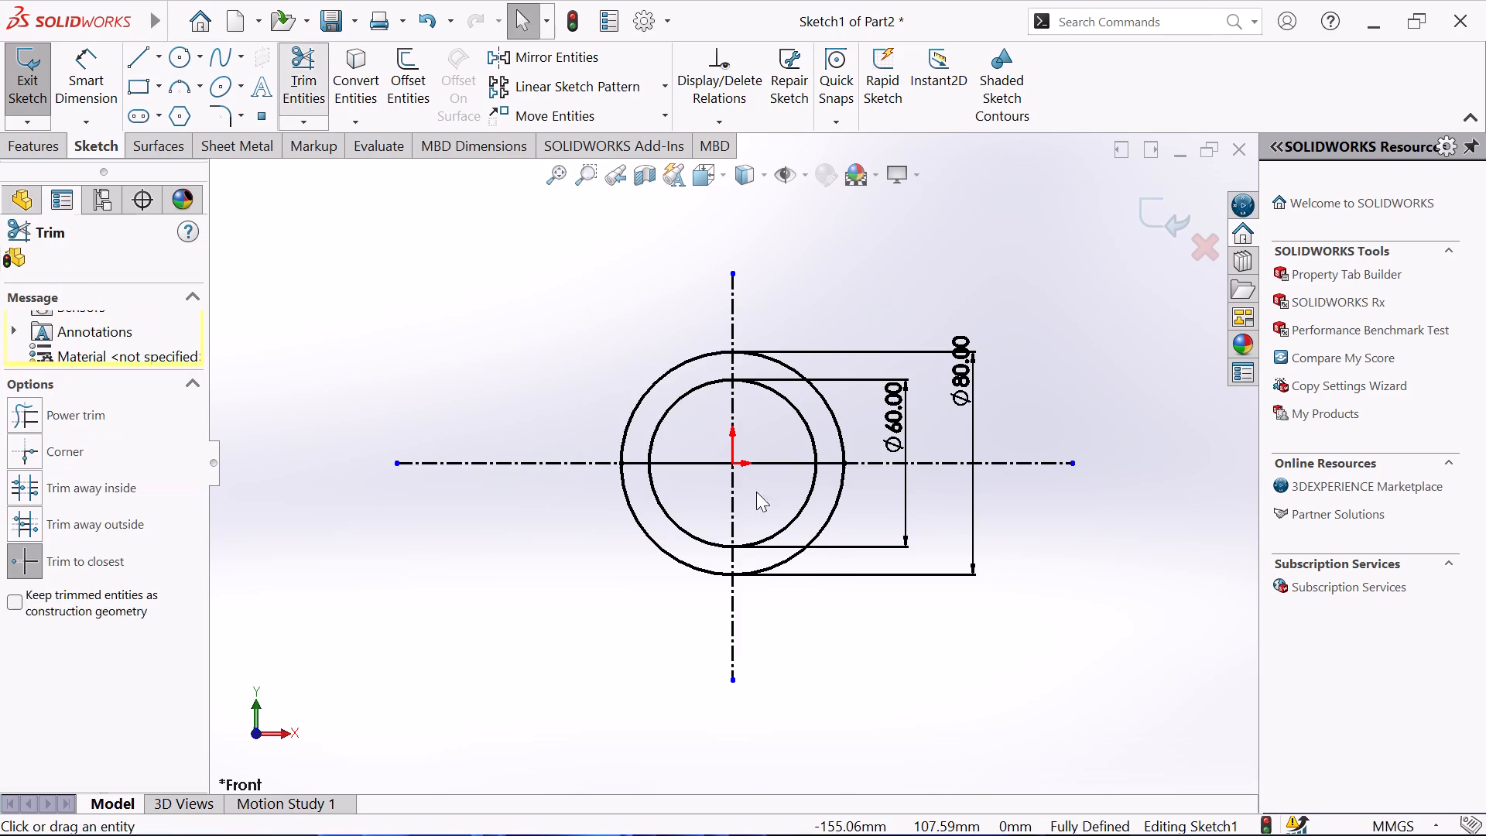
{"action": "left_click", "coordinate": [779, 531]}
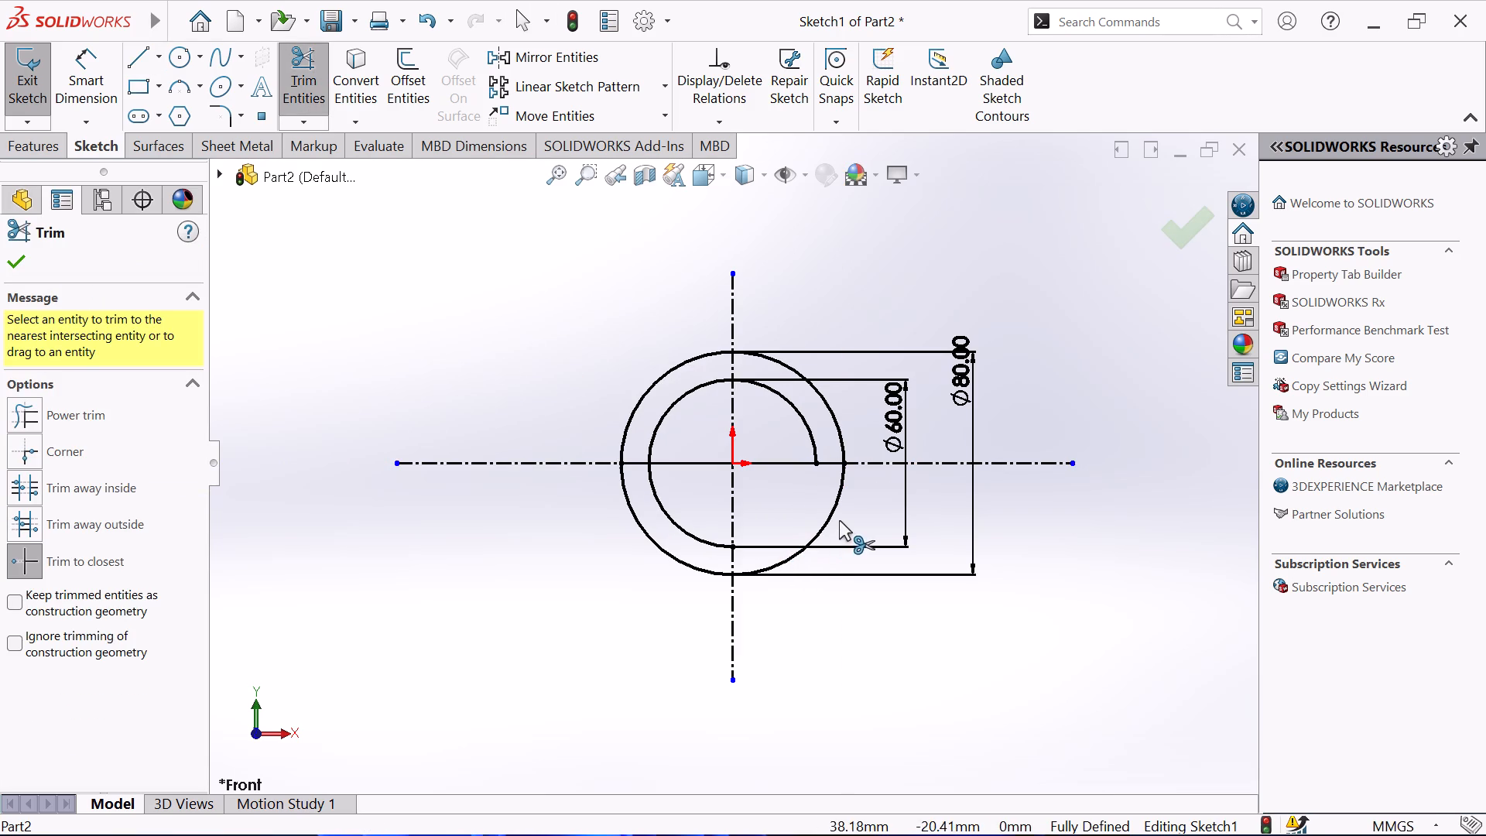
{"action": "left_click", "coordinate": [833, 515]}
{"action": "left_click", "coordinate": [676, 522]}
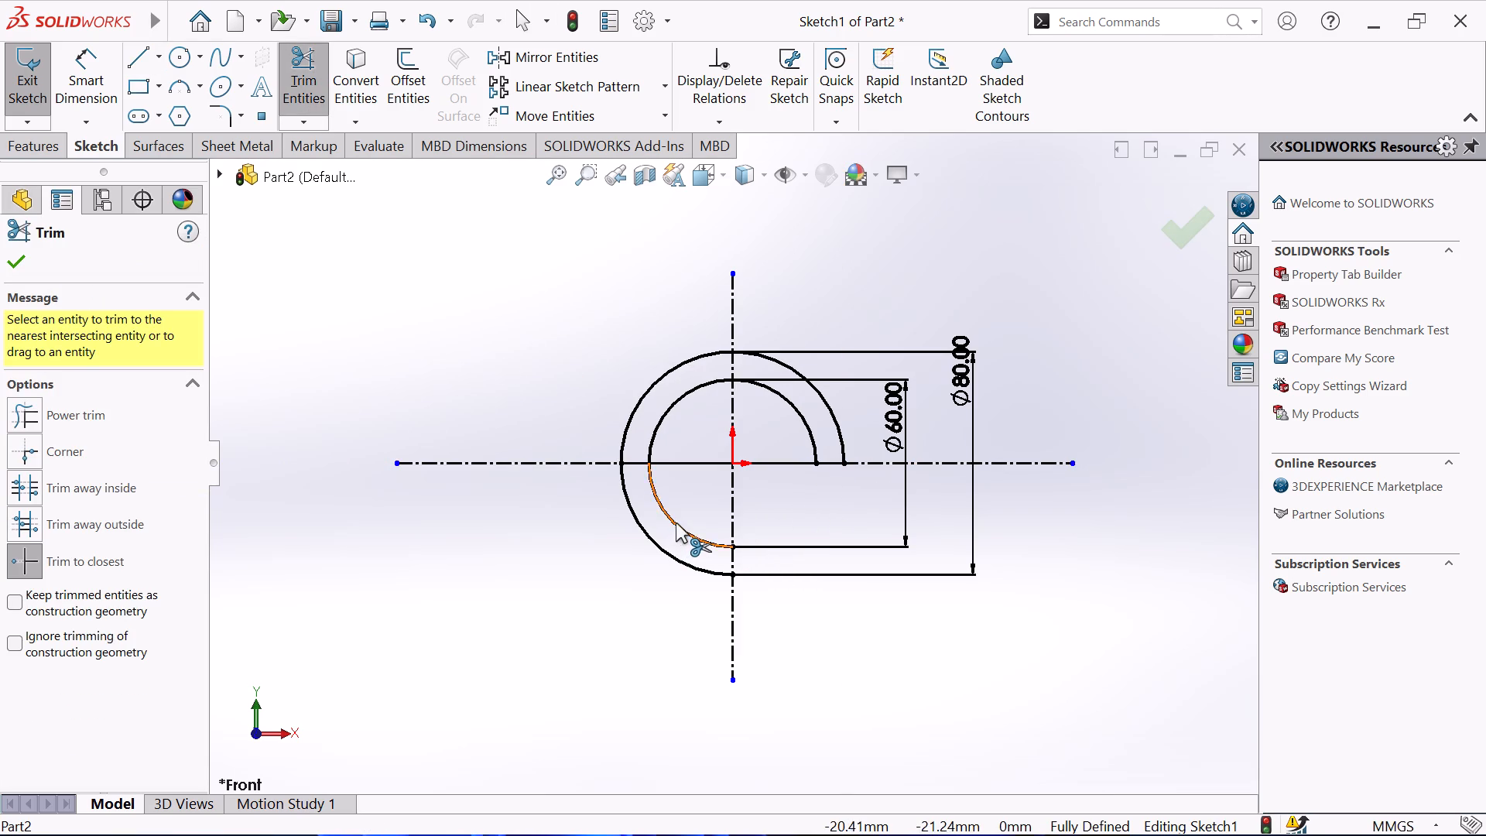
{"action": "left_click", "coordinate": [652, 542]}
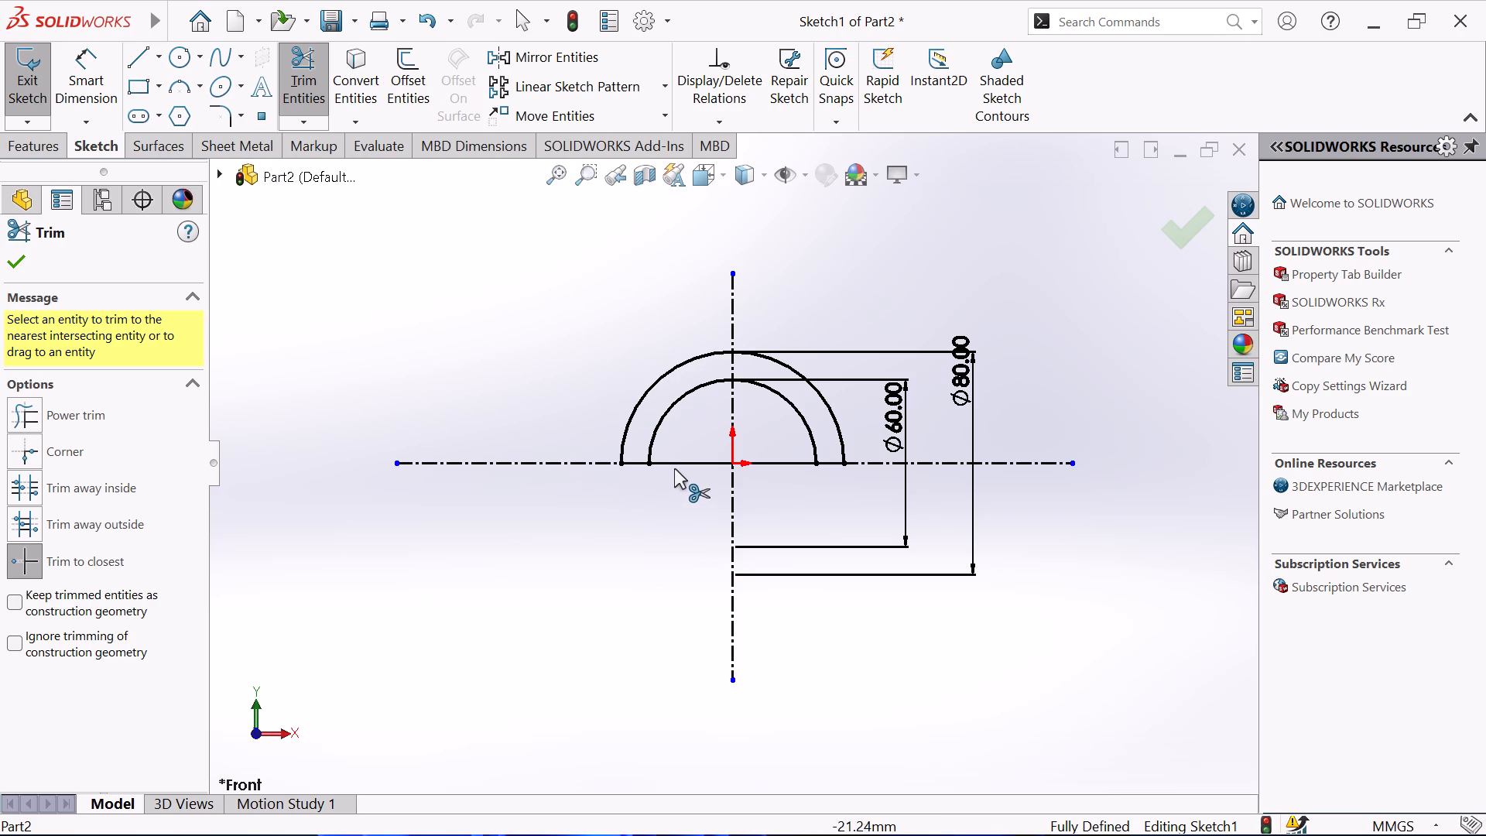
{"action": "left_click", "coordinate": [682, 463]}
{"action": "left_click", "coordinate": [788, 463]}
{"action": "right_click", "coordinate": [574, 505]}
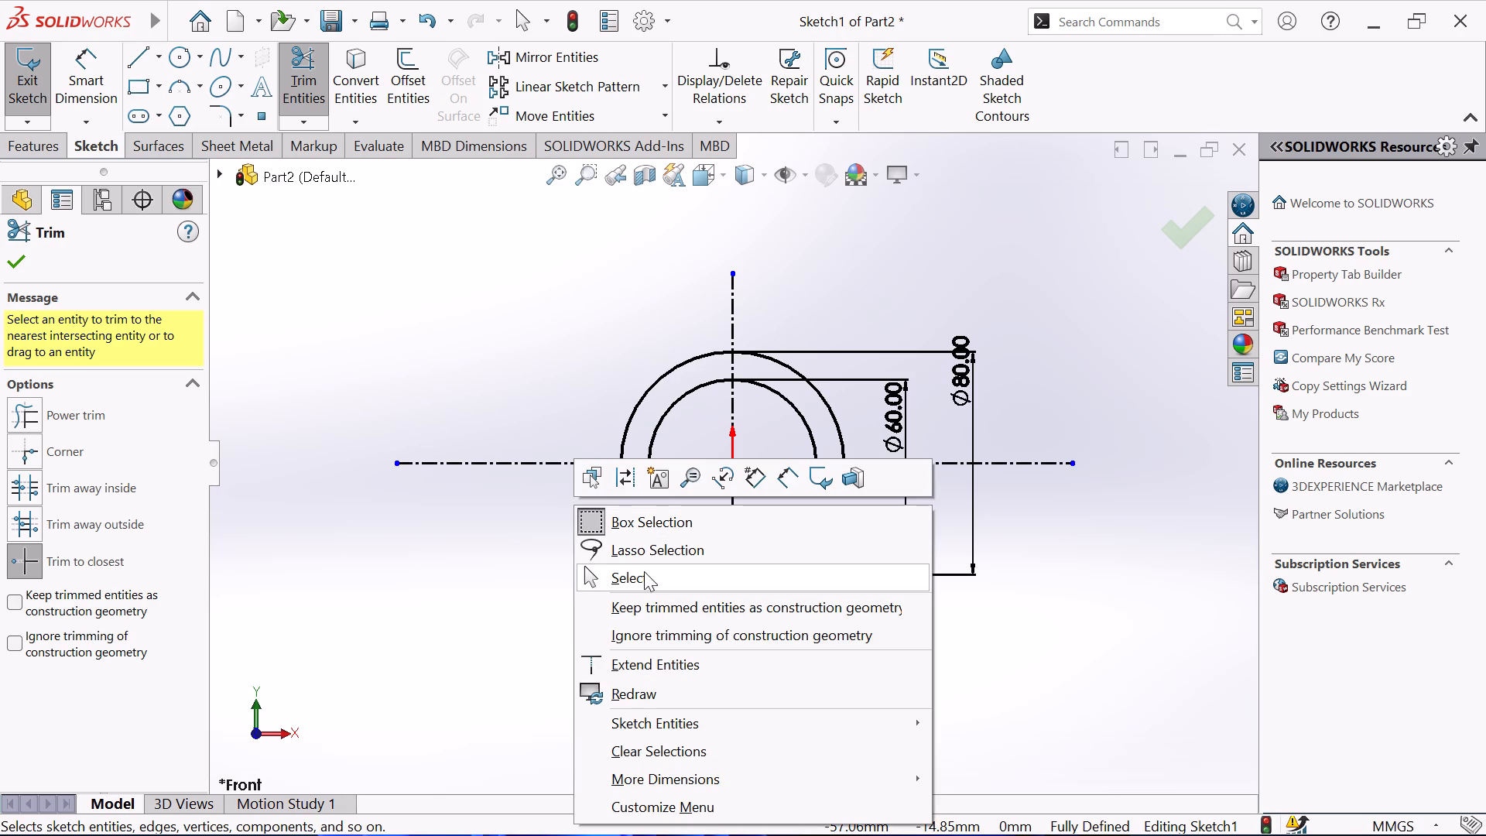
{"action": "left_click", "coordinate": [640, 574]}
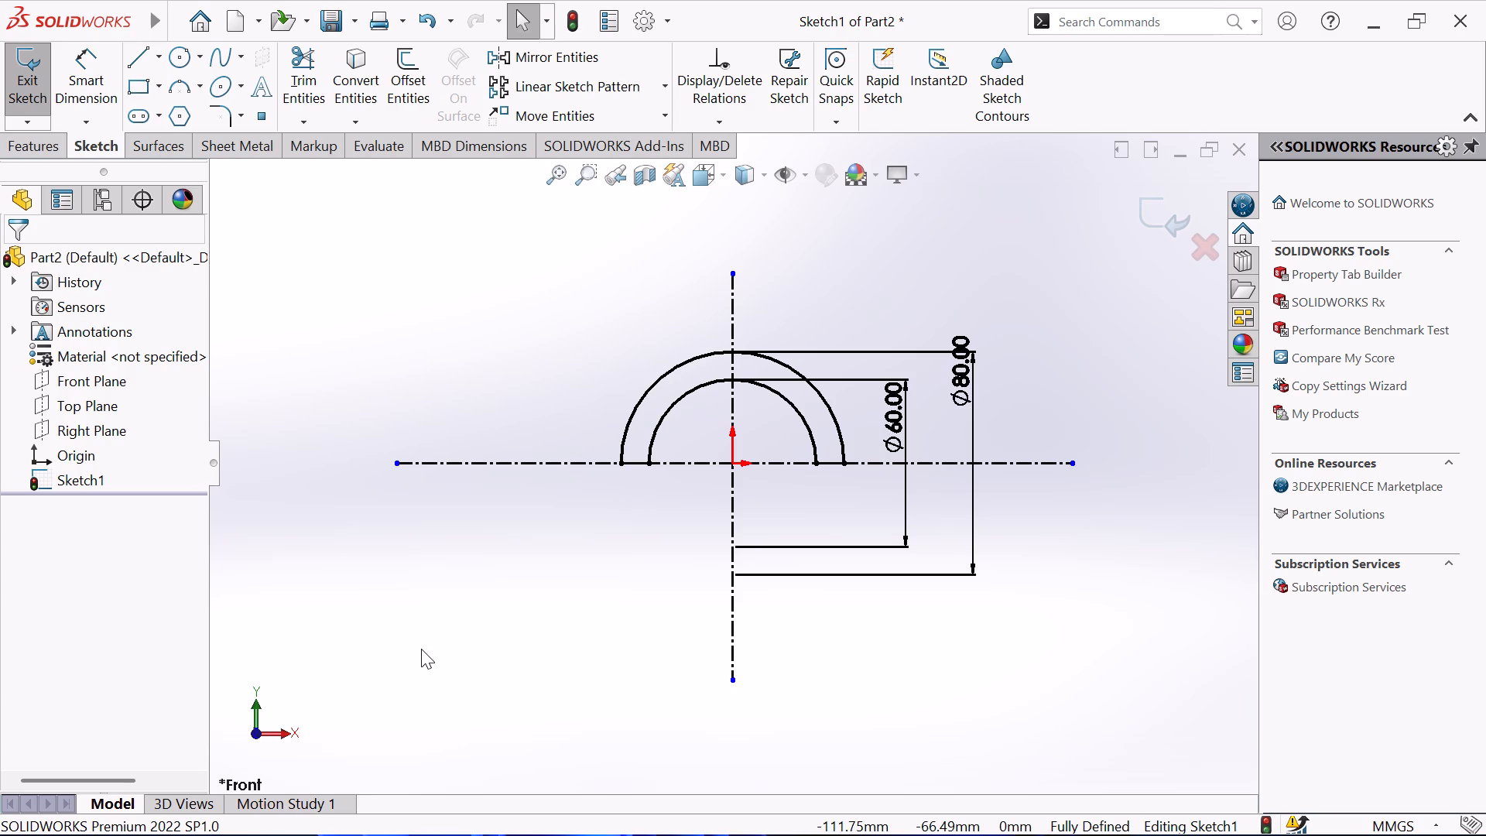
Extrude the half-ring profile as a boss, Blind, 60 mm deep from the sketch plane.
{"action": "left_click", "coordinate": [26, 150]}
{"action": "left_click", "coordinate": [40, 77]}
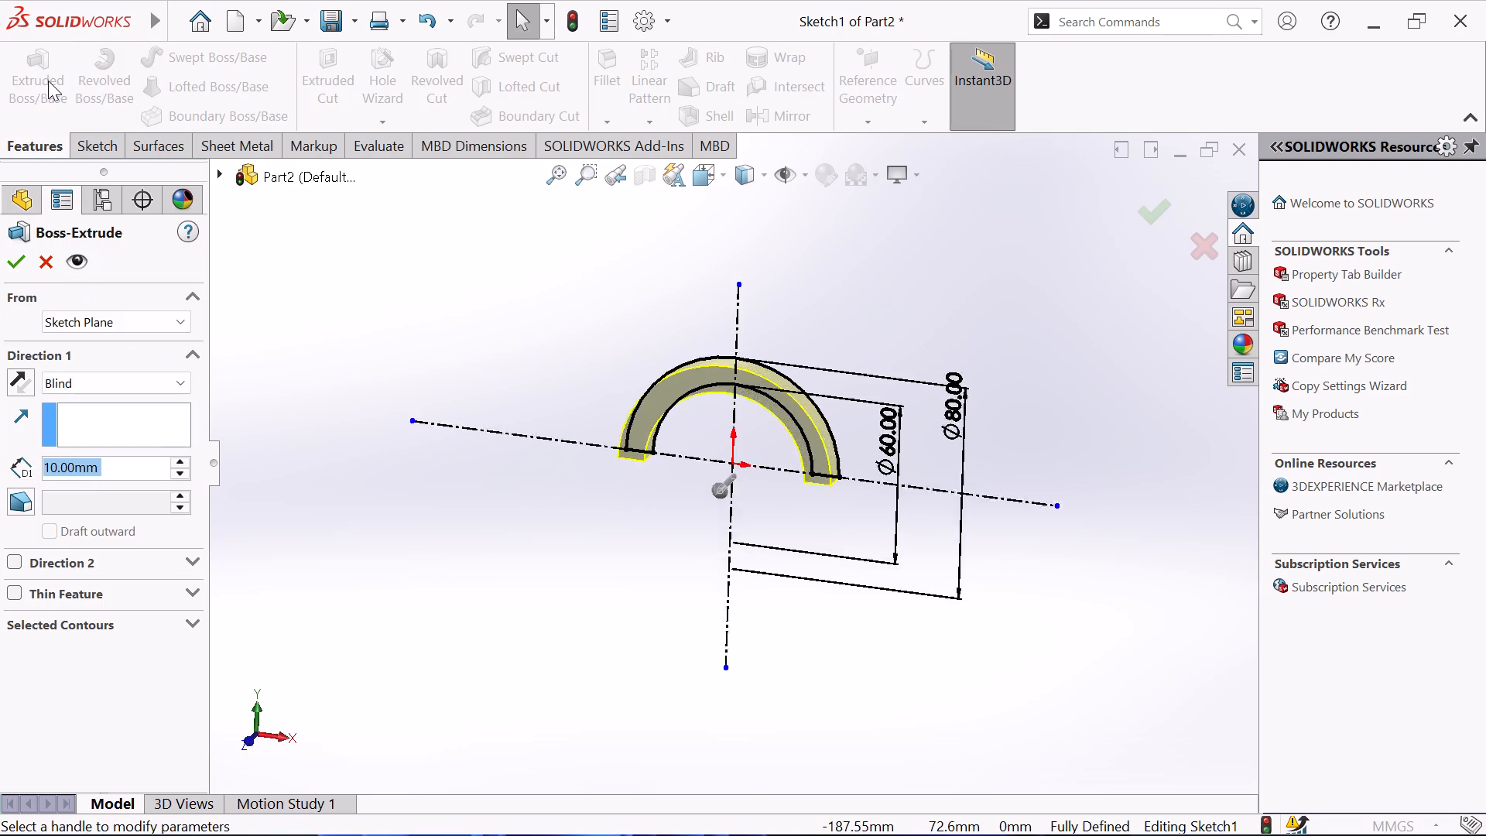
{"action": "left_click", "coordinate": [190, 386]}
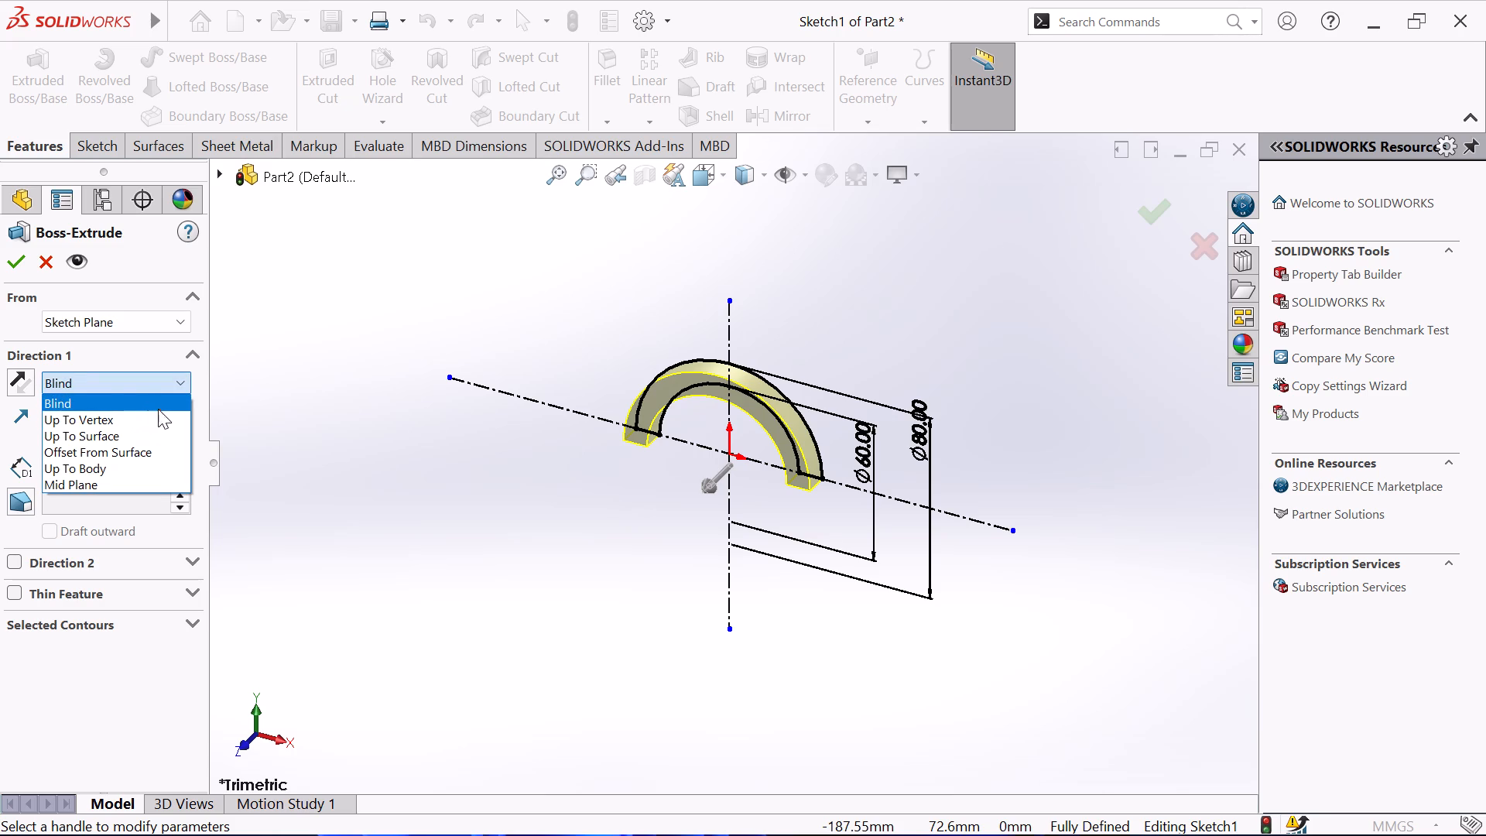
{"action": "left_click", "coordinate": [133, 377]}
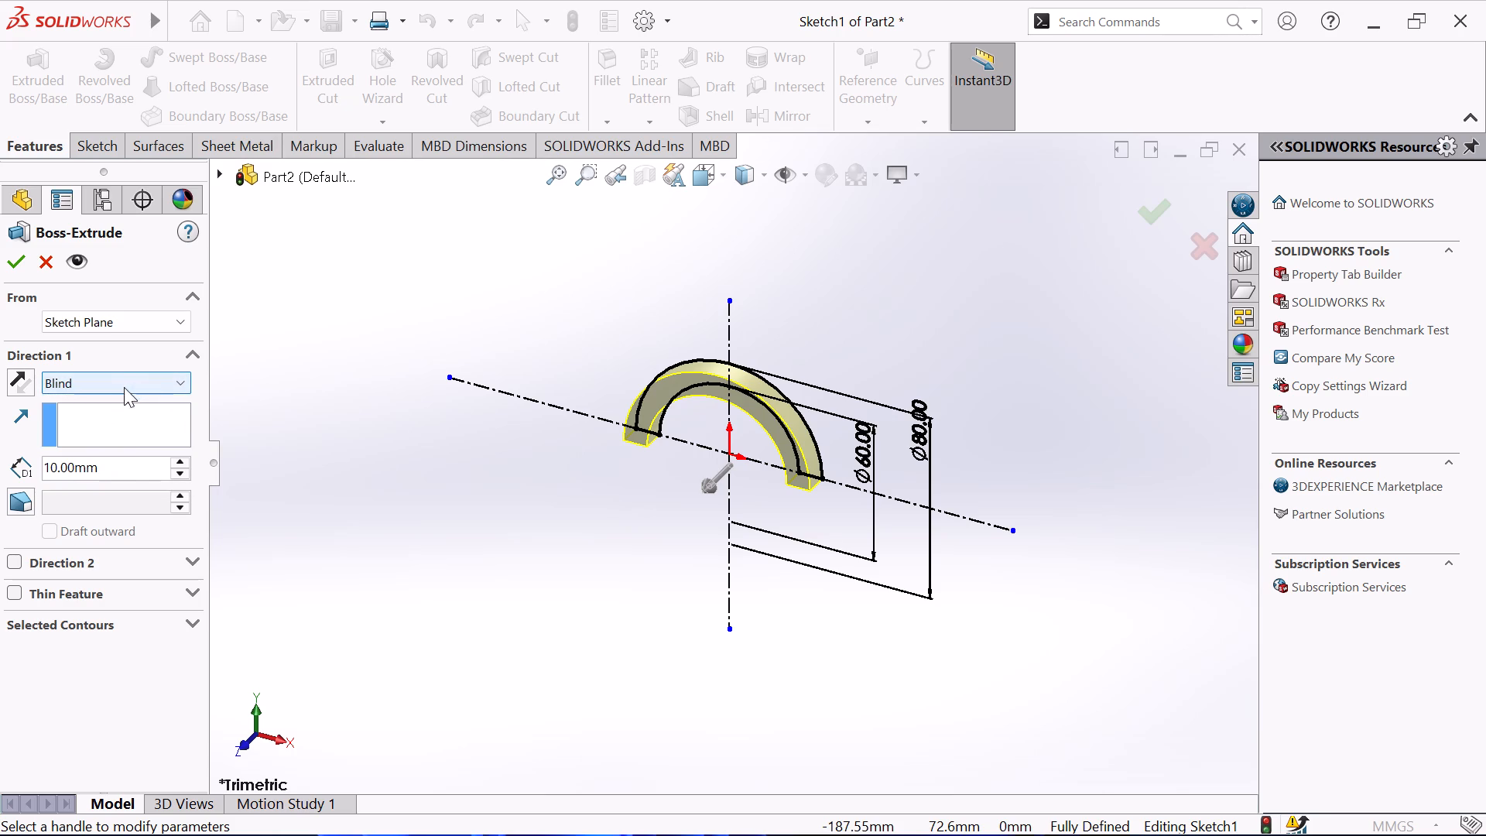
{"action": "triple_click", "coordinate": [177, 460]}
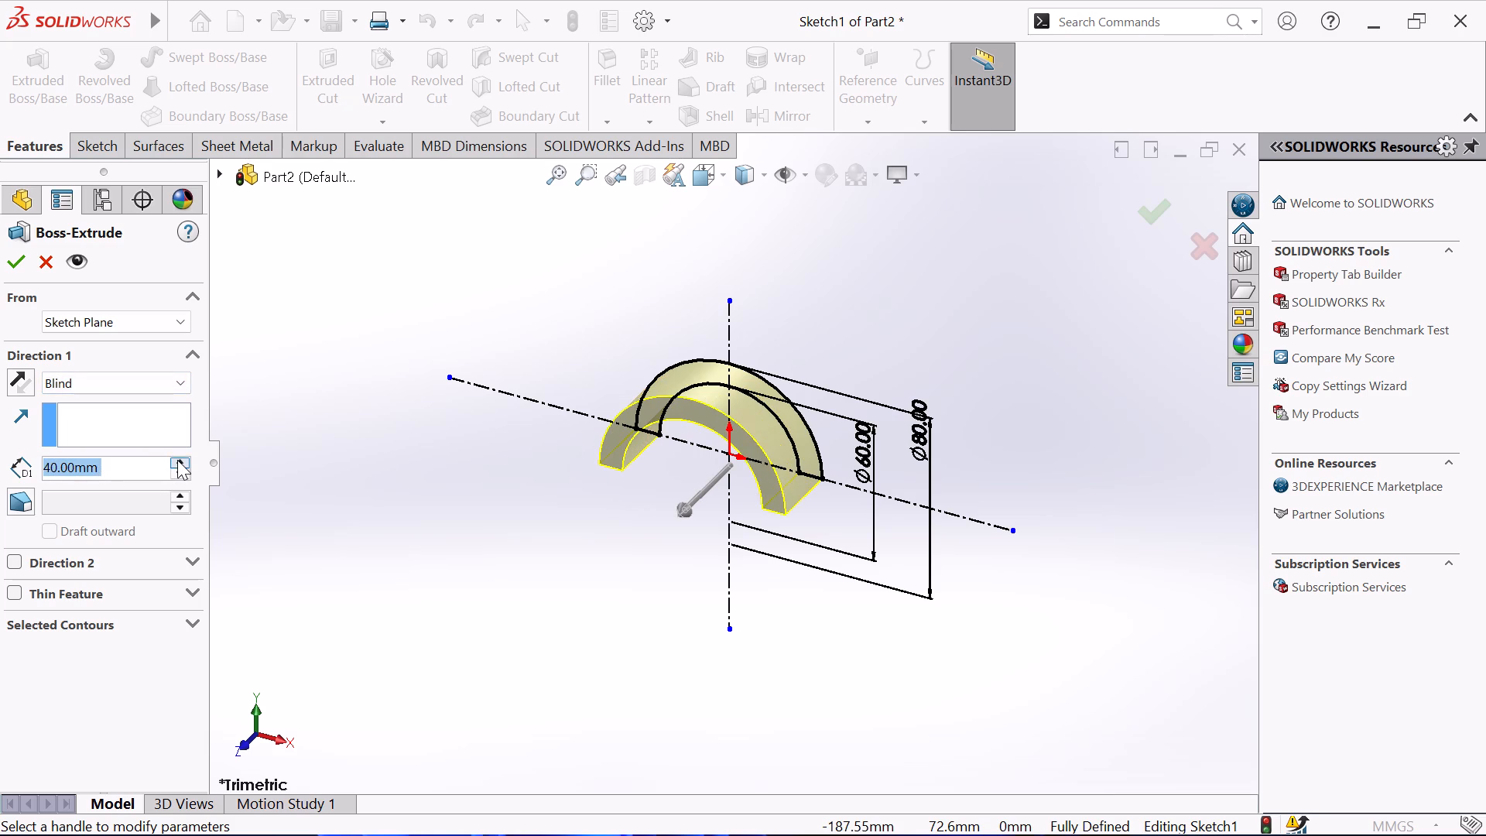
{"action": "double_click", "coordinate": [177, 460]}
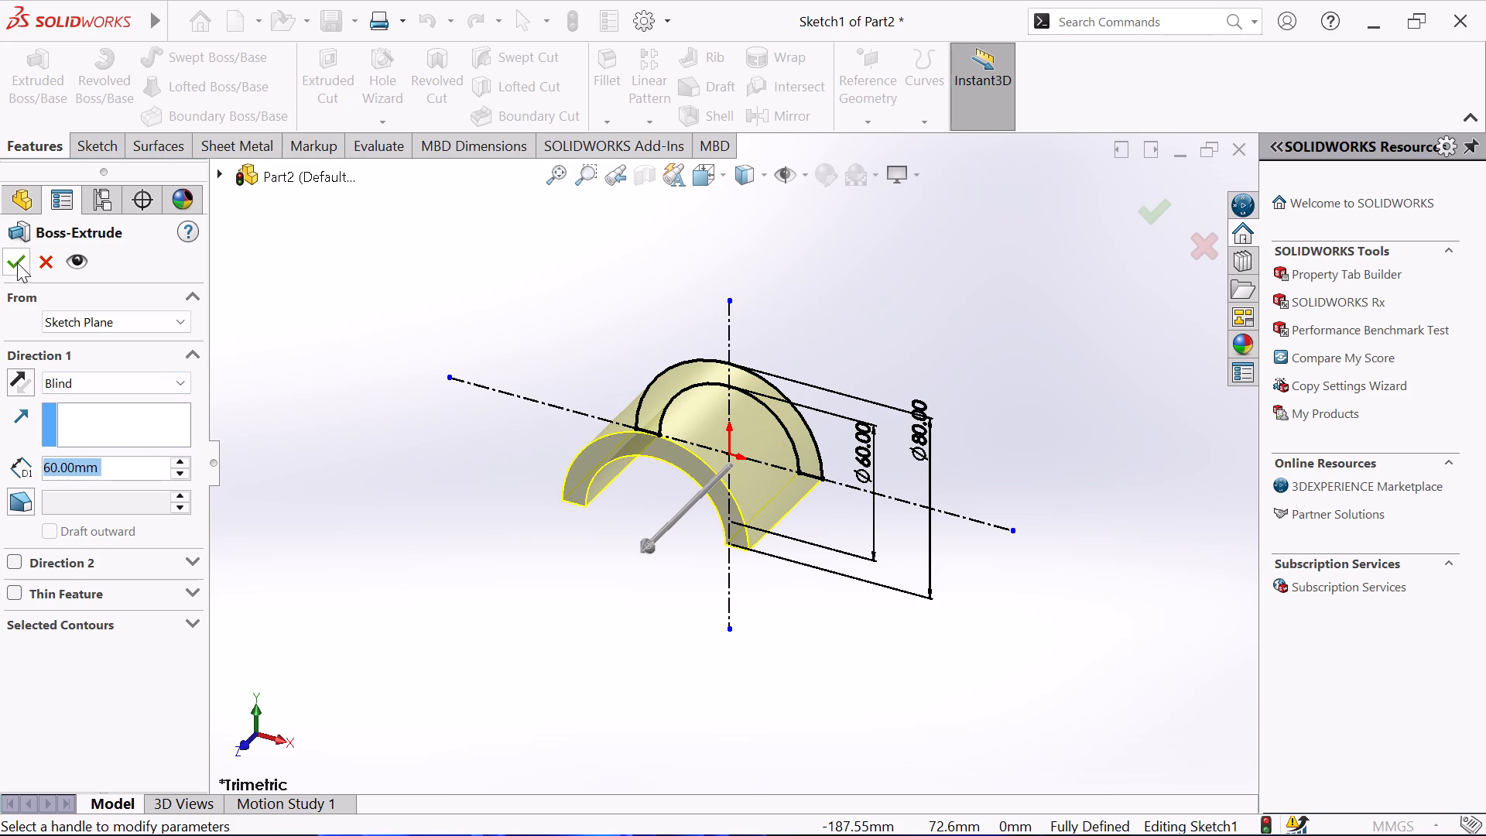
{"action": "left_click", "coordinate": [17, 262]}
{"action": "left_click", "coordinate": [345, 345]}
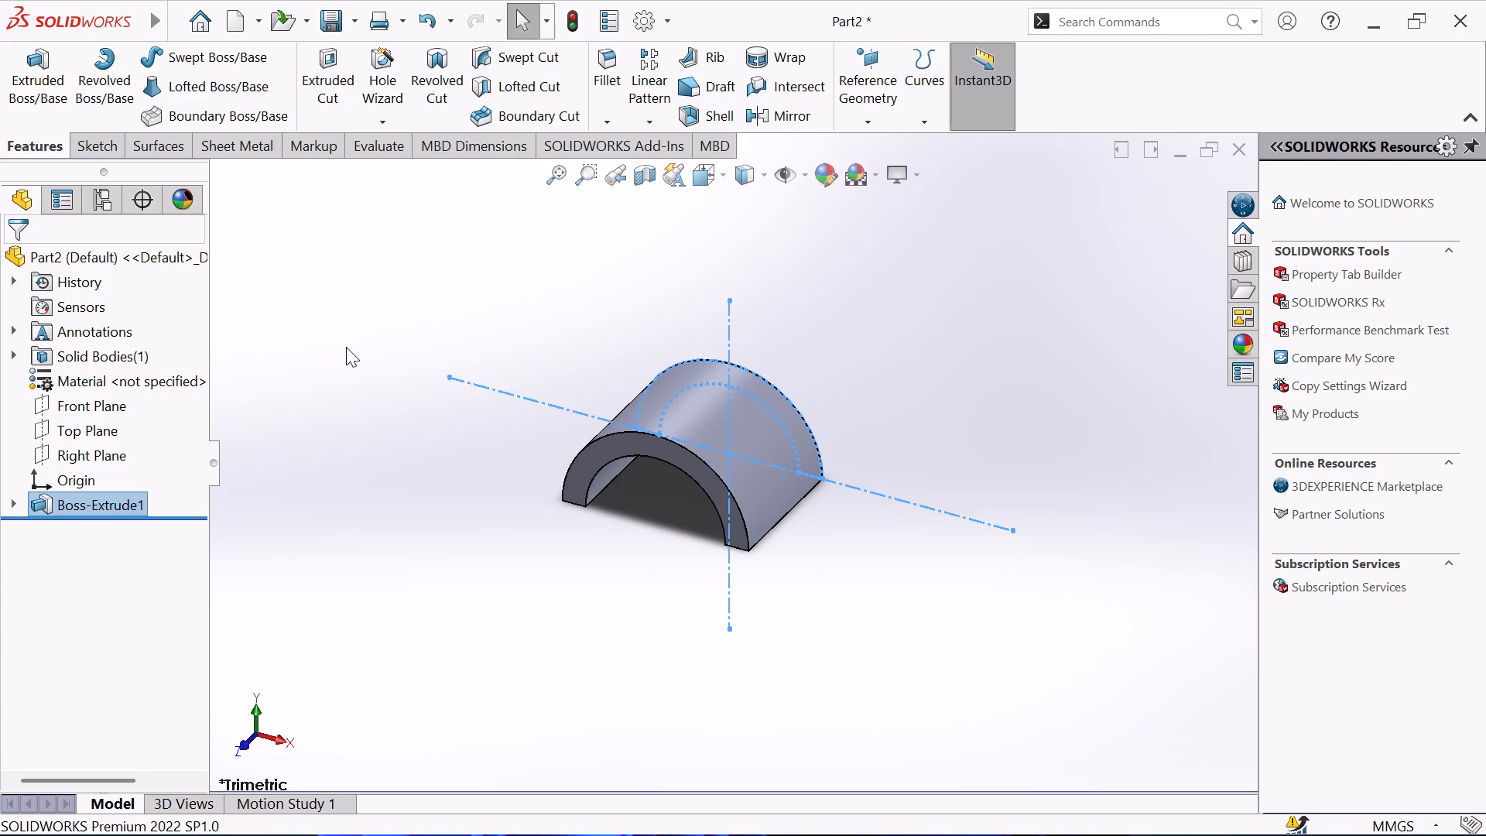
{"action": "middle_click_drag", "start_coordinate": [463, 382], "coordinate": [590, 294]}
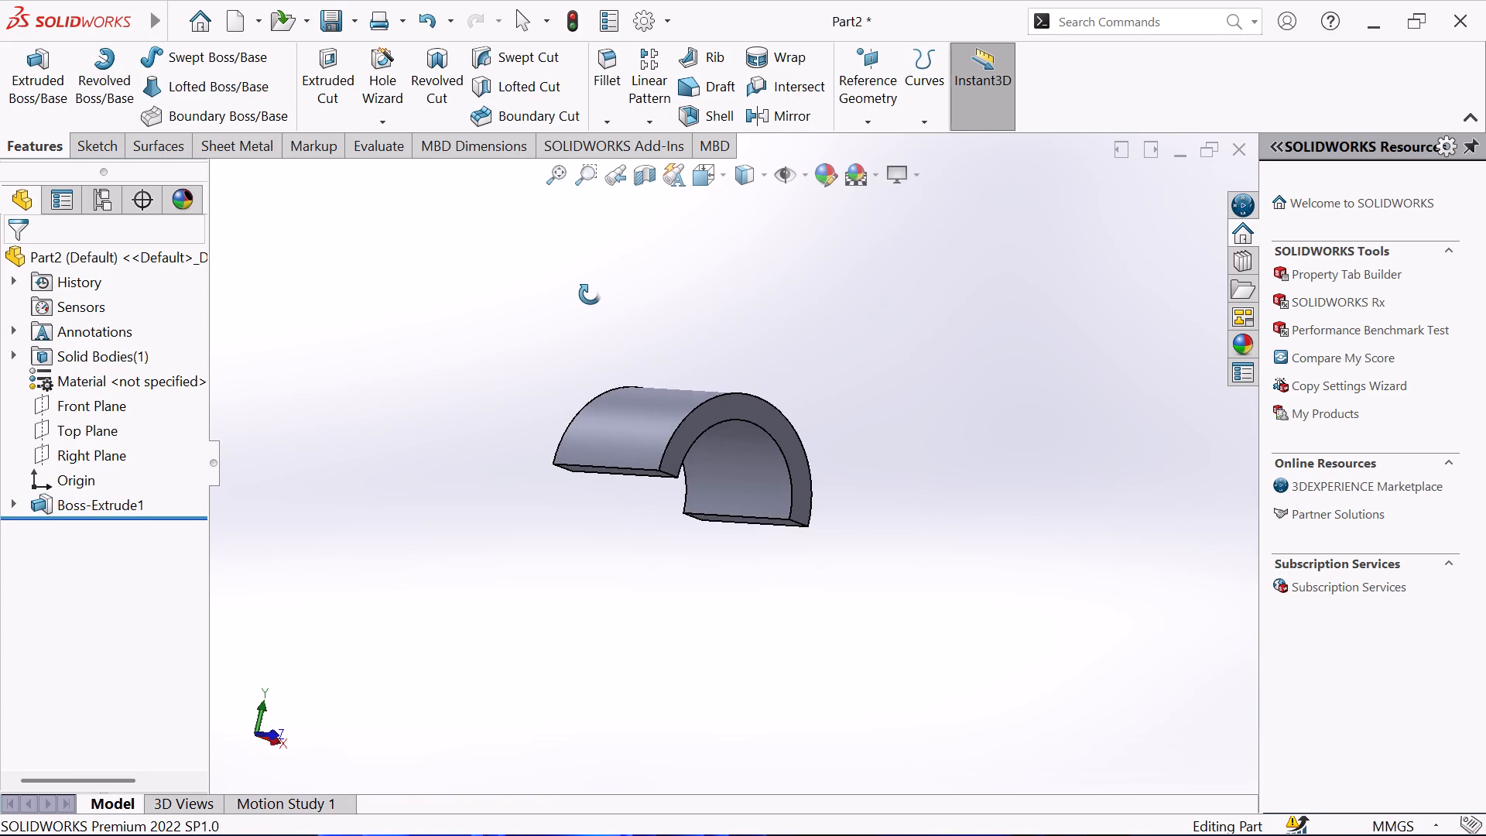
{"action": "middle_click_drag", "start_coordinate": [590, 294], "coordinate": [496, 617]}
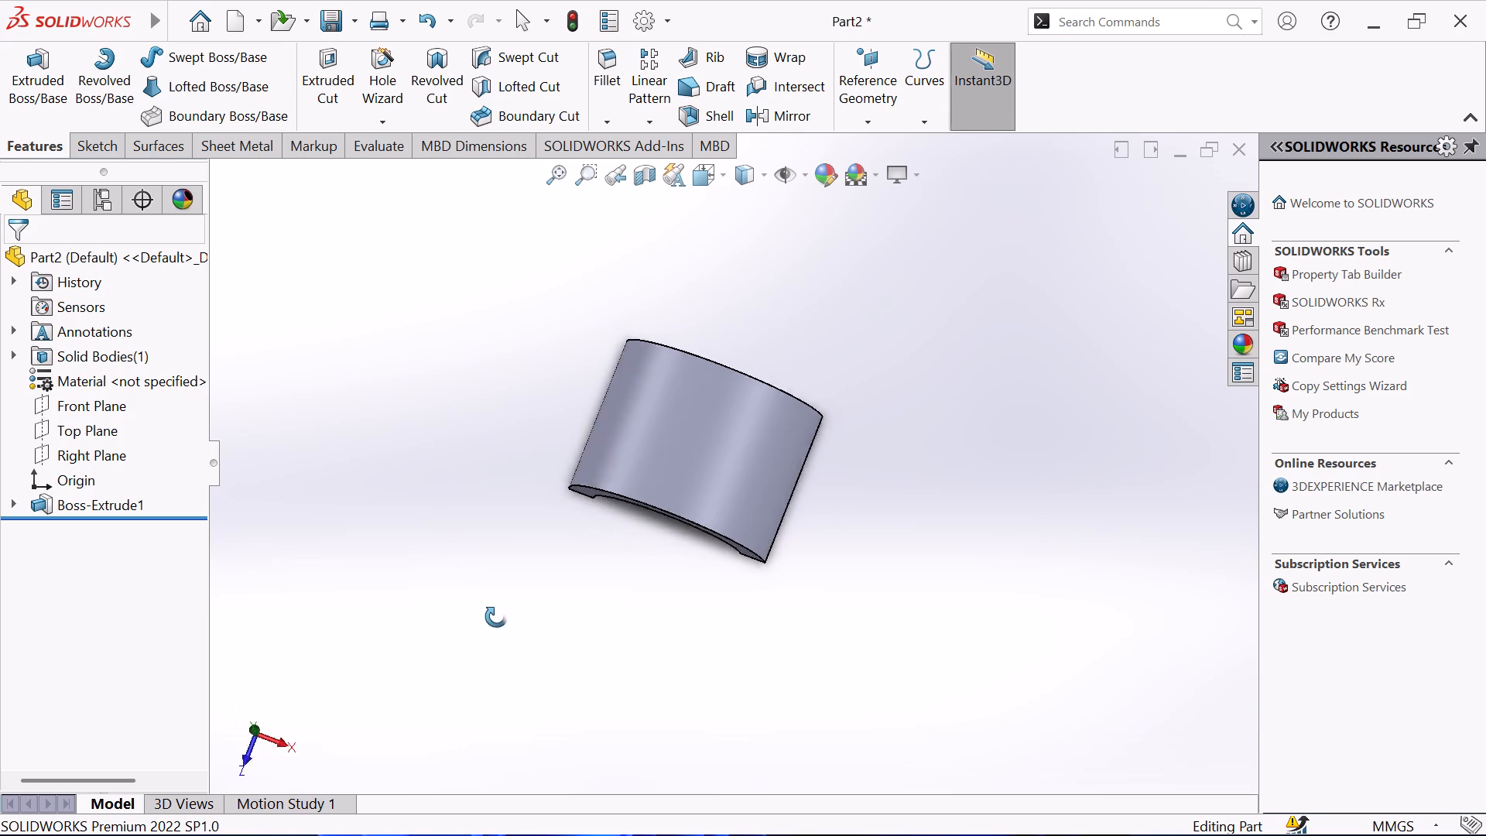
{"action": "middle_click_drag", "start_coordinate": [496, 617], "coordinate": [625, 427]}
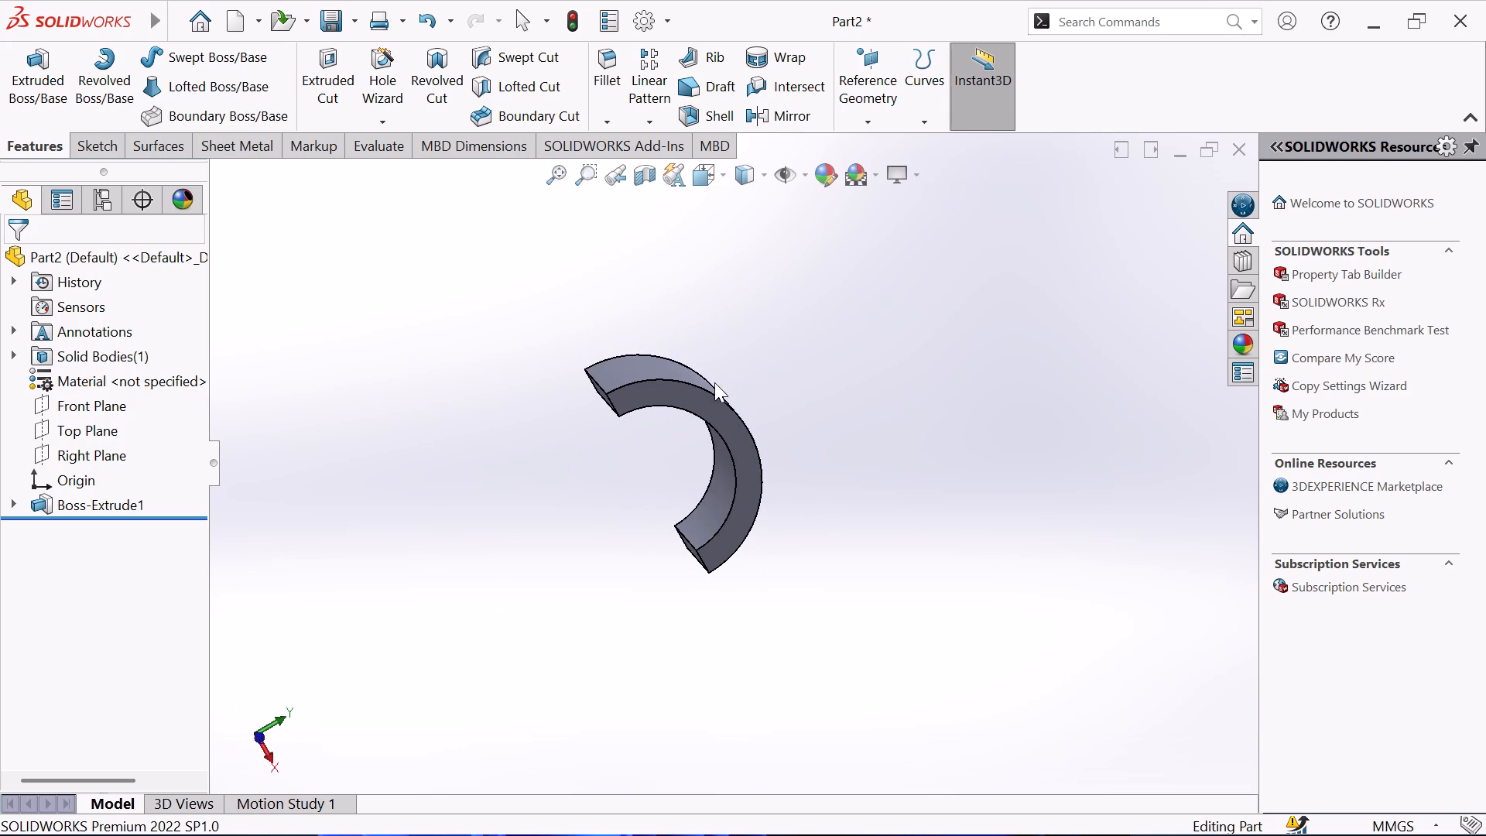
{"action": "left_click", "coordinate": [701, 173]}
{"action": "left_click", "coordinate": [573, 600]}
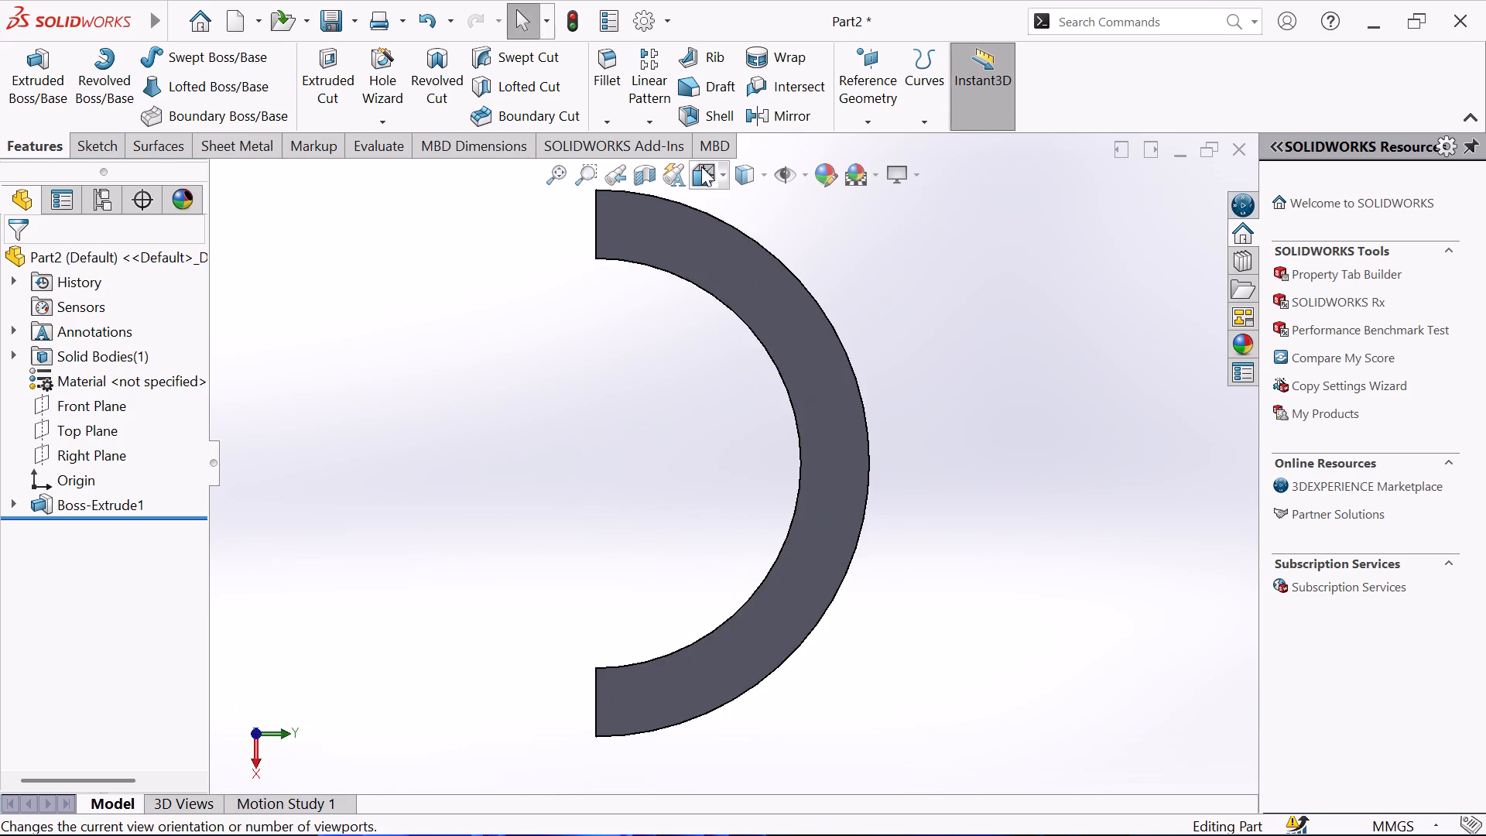
Examine the extruded half-ring from the back and from several angles.
{"action": "left_click", "coordinate": [701, 166]}
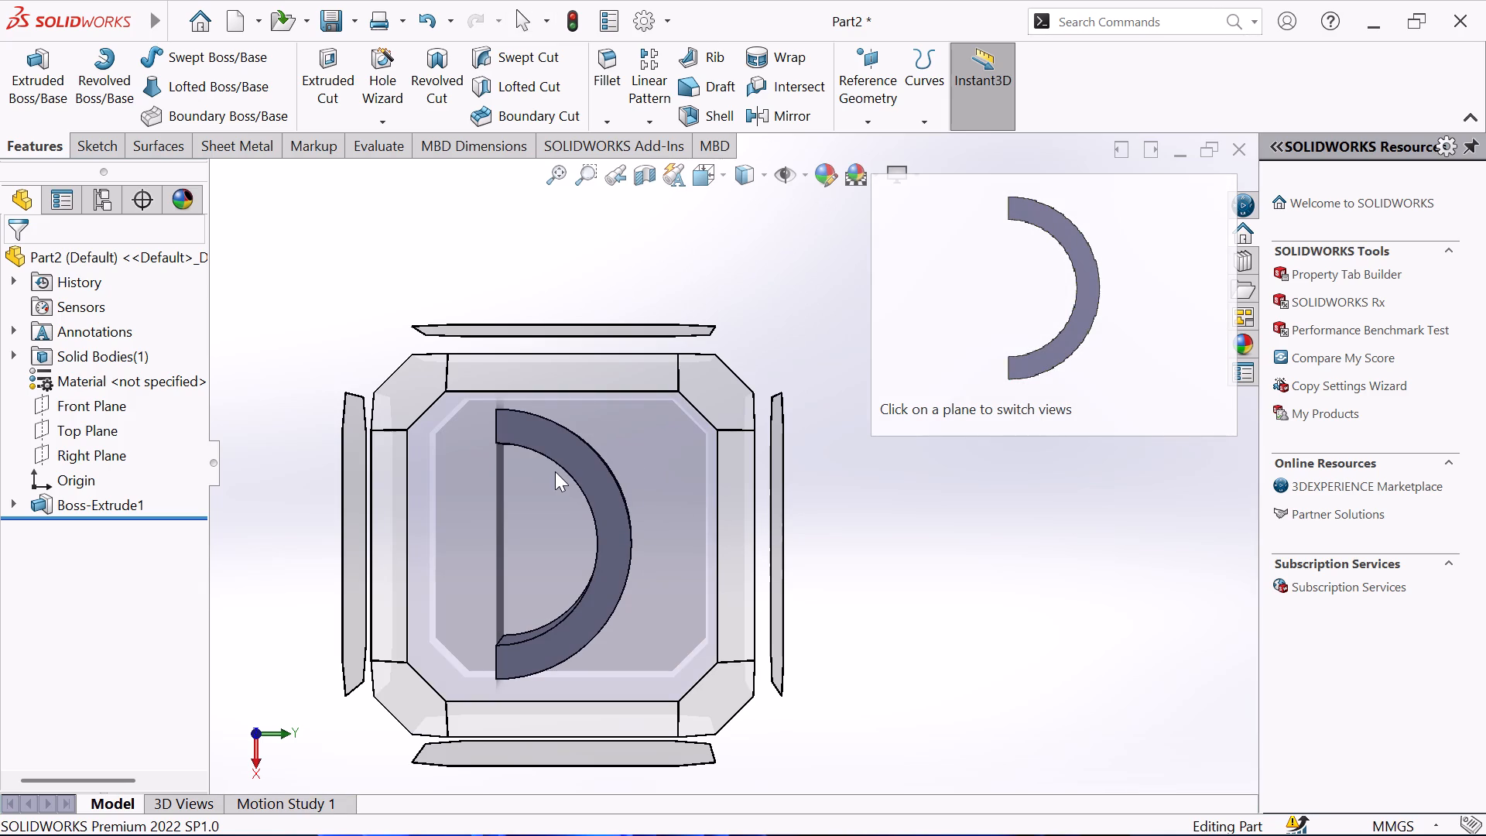
{"action": "middle_click_drag", "start_coordinate": [389, 414], "coordinate": [356, 489]}
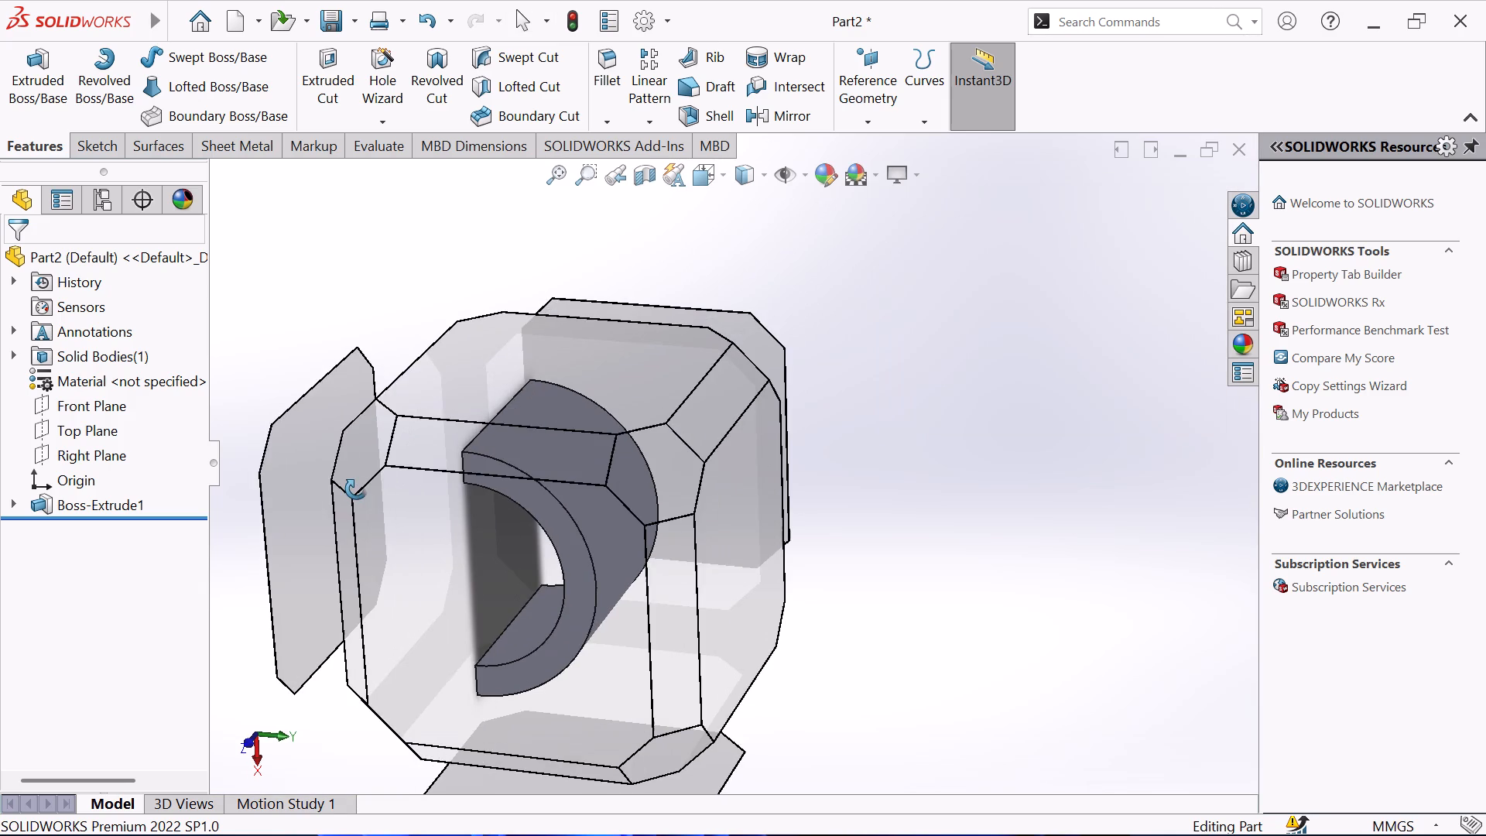
{"action": "middle_click_drag", "start_coordinate": [356, 489], "coordinate": [280, 280]}
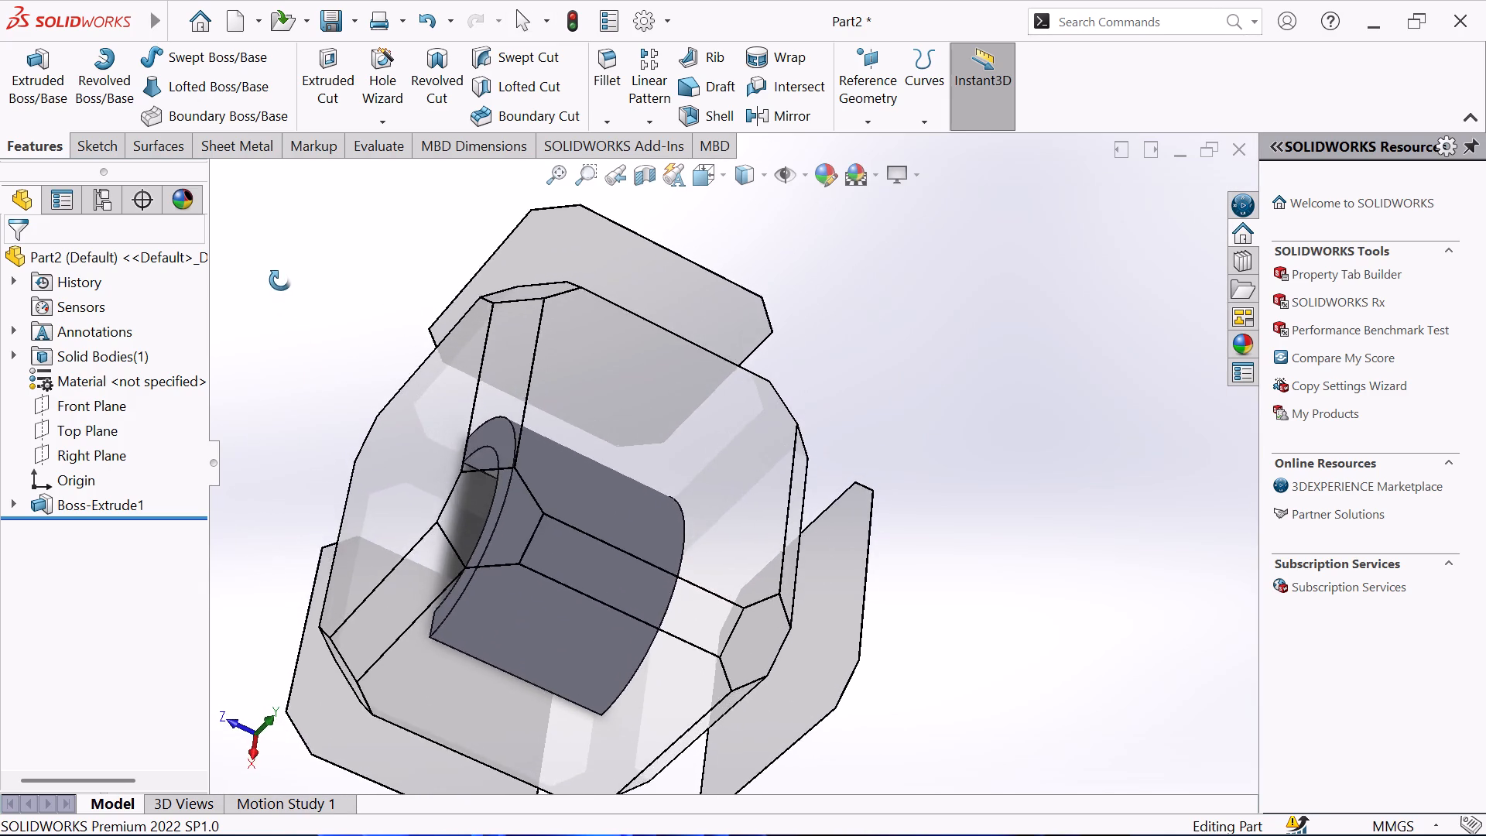
{"action": "middle_click_drag", "start_coordinate": [280, 280], "coordinate": [215, 125]}
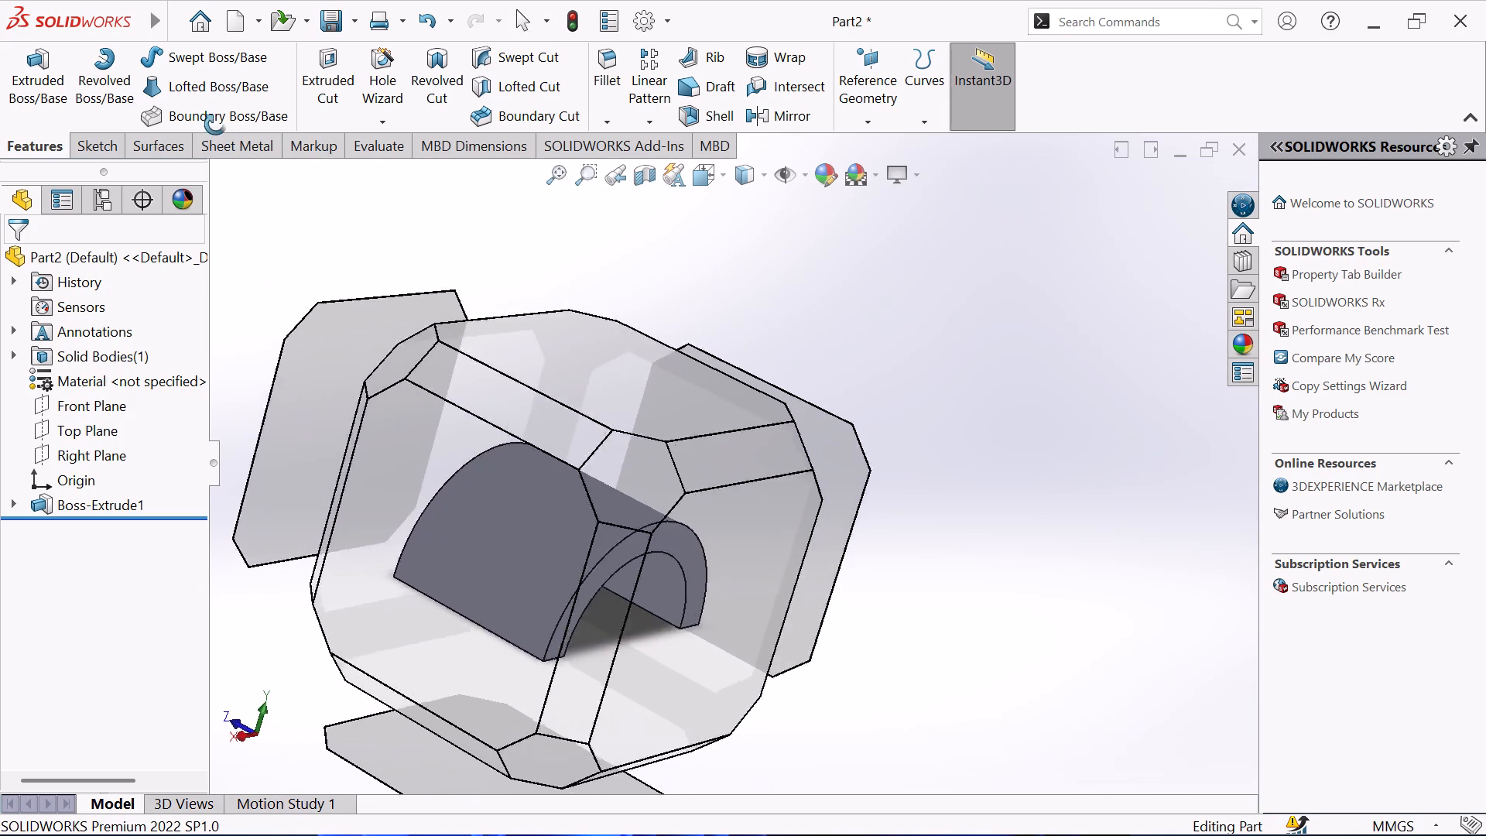
{"action": "middle_click_drag", "start_coordinate": [215, 125], "coordinate": [108, 100]}
{"action": "left_click", "coordinate": [577, 558]}
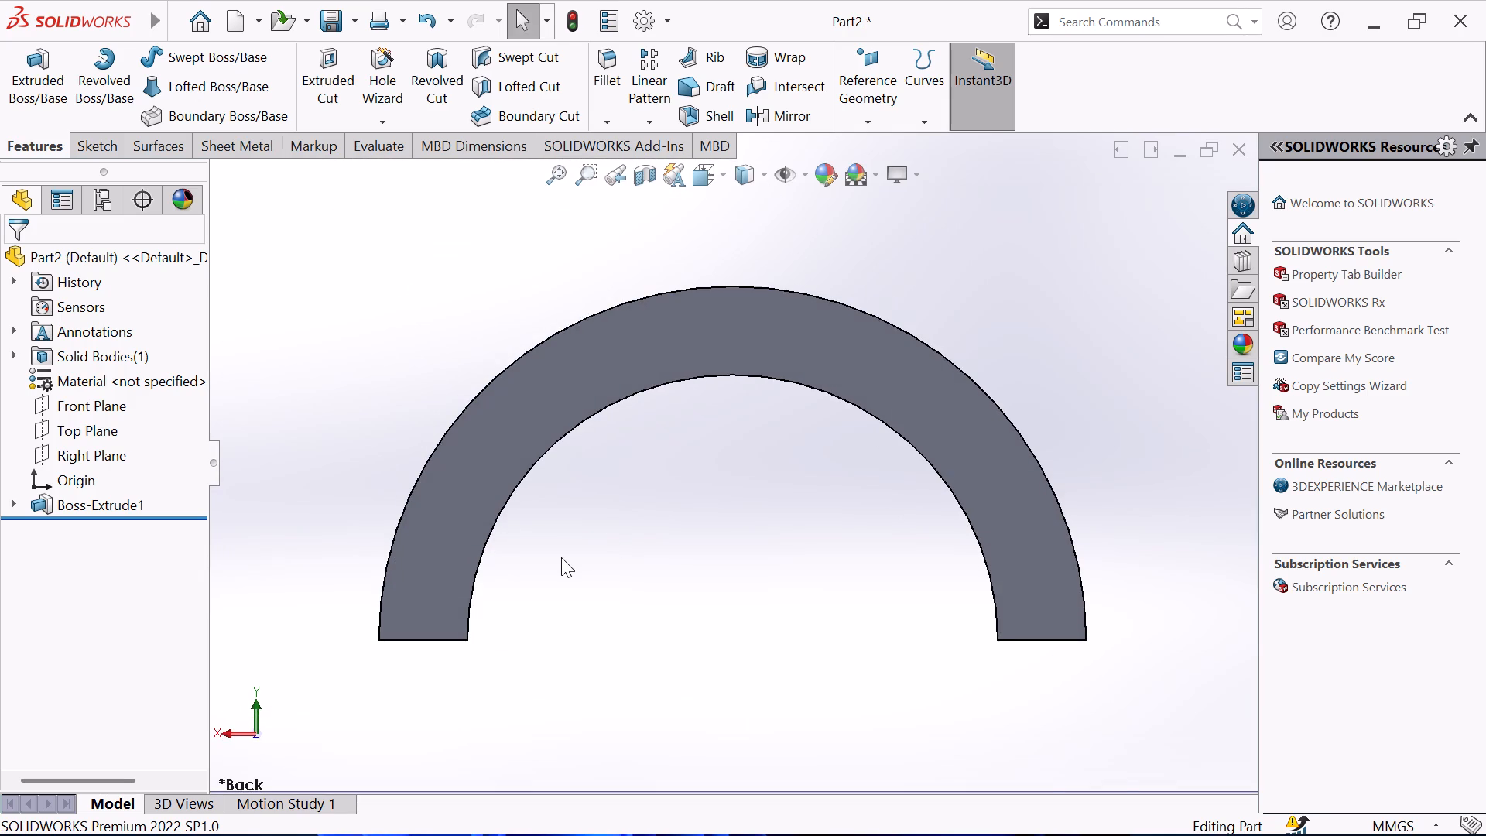
{"action": "scroll", "coordinate": [561, 557], "scroll_direction": "up", "scroll_amount": 2}
{"action": "middle_click_drag", "start_coordinate": [569, 540], "coordinate": [775, 572]}
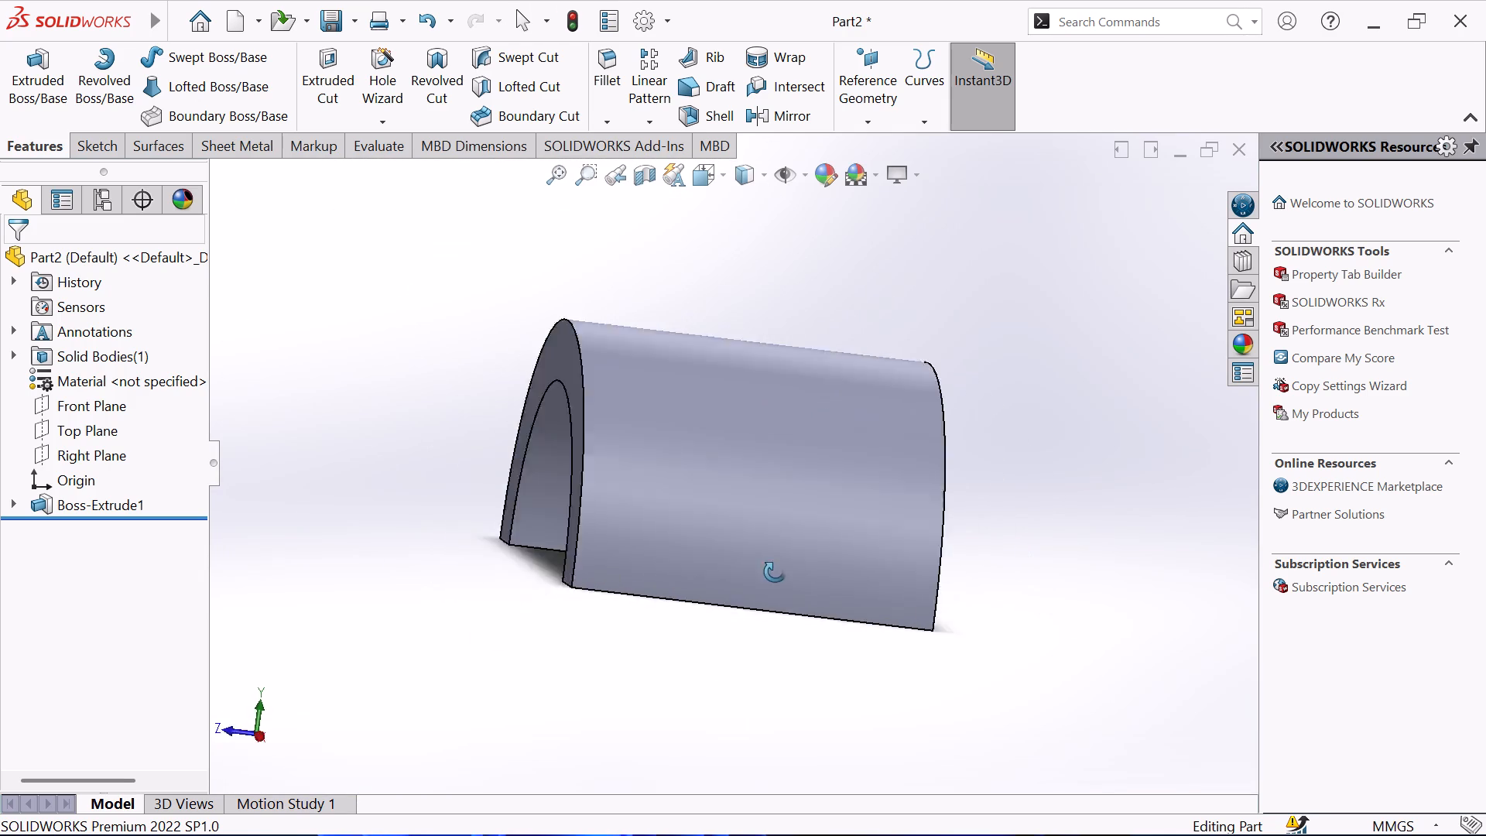
{"action": "middle_click_drag", "start_coordinate": [775, 572], "coordinate": [900, 626]}
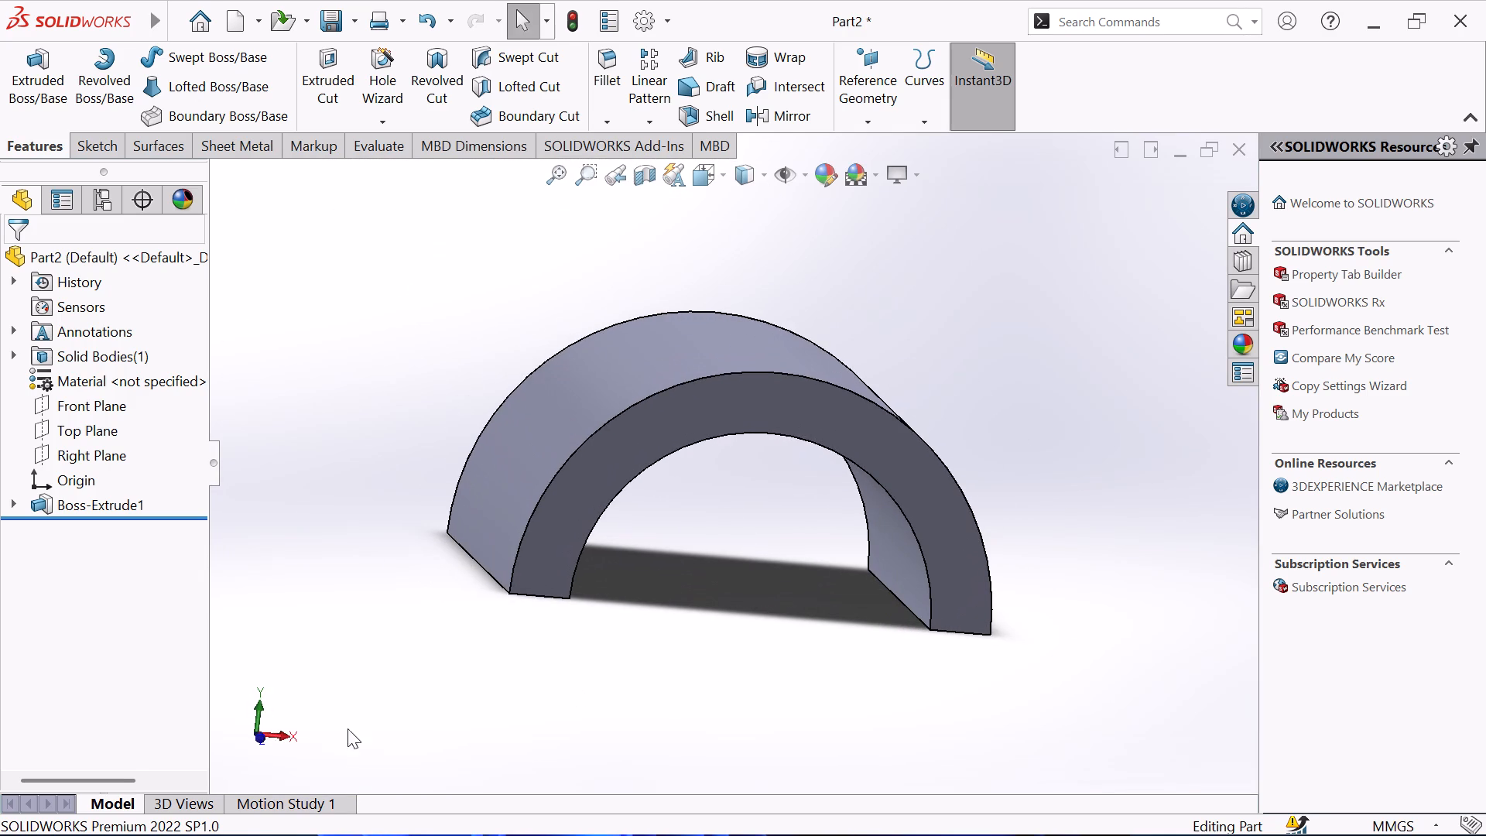
Start a new sketch on the front end face of the half-ring, viewed from the front.
{"action": "left_click", "coordinate": [257, 740]}
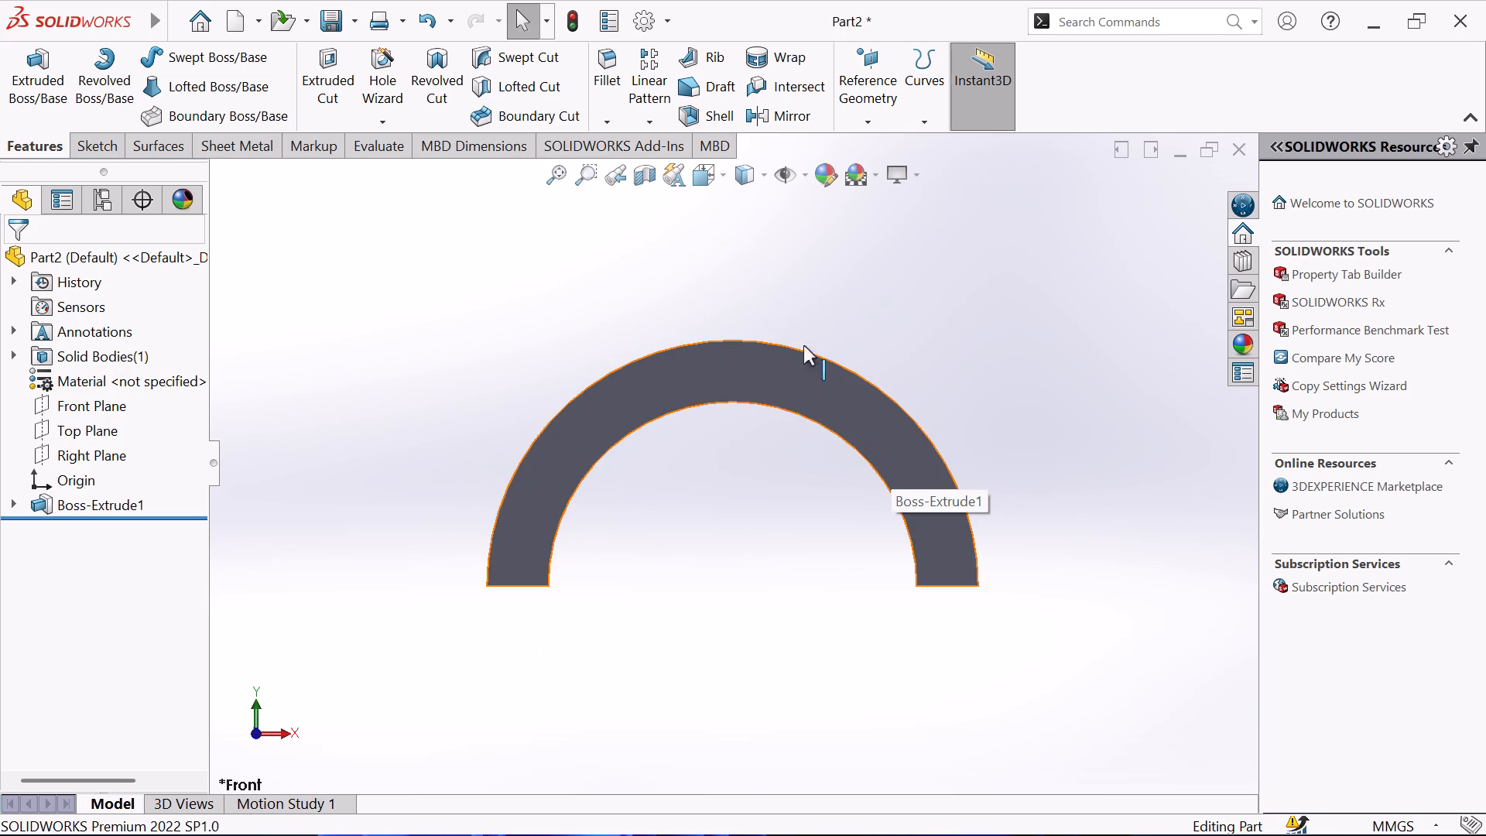
{"action": "scroll", "coordinate": [789, 331], "scroll_direction": "up", "scroll_amount": 3}
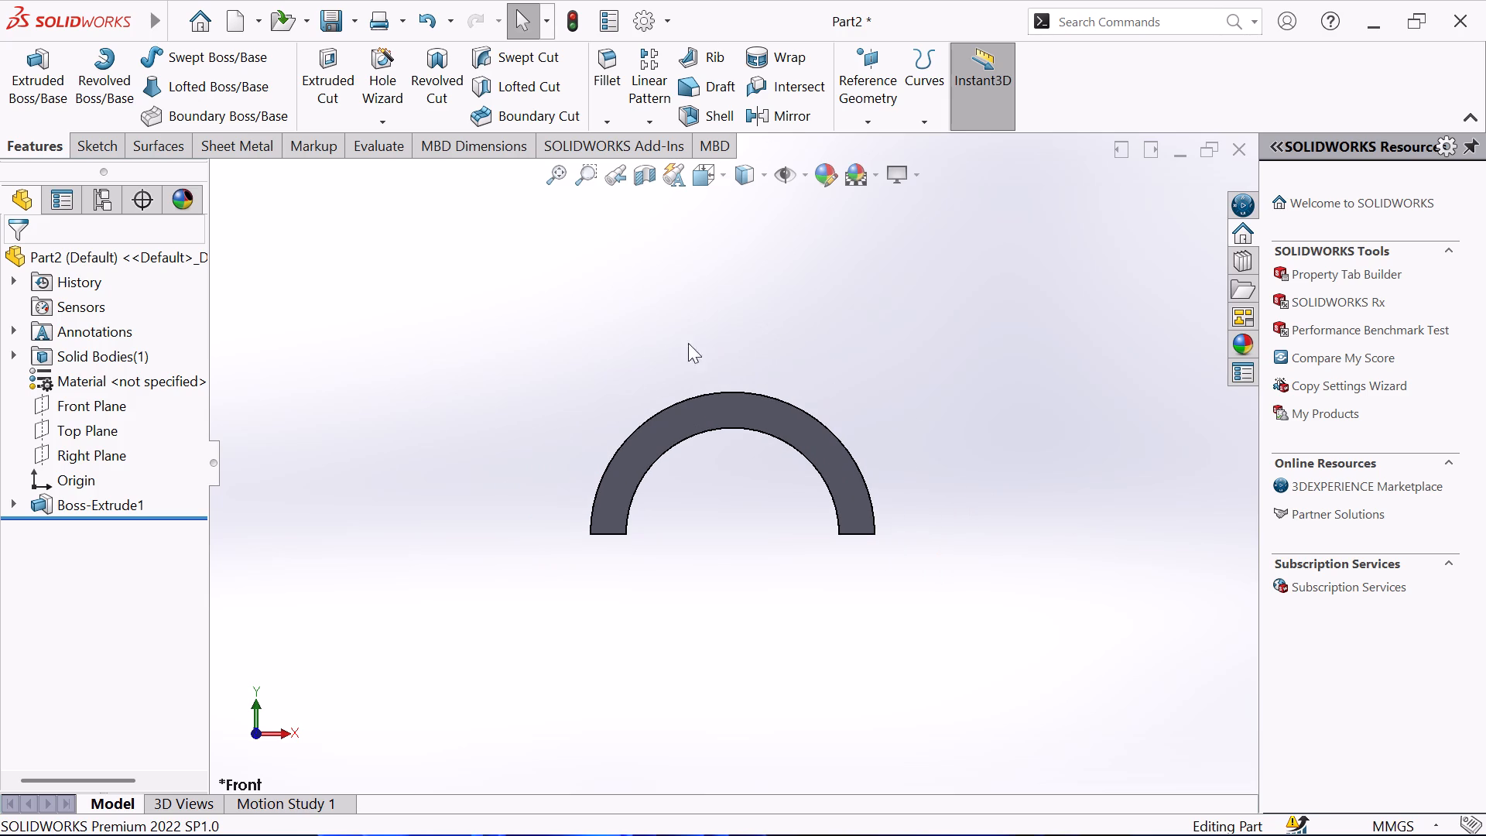
{"action": "left_click", "coordinate": [115, 150]}
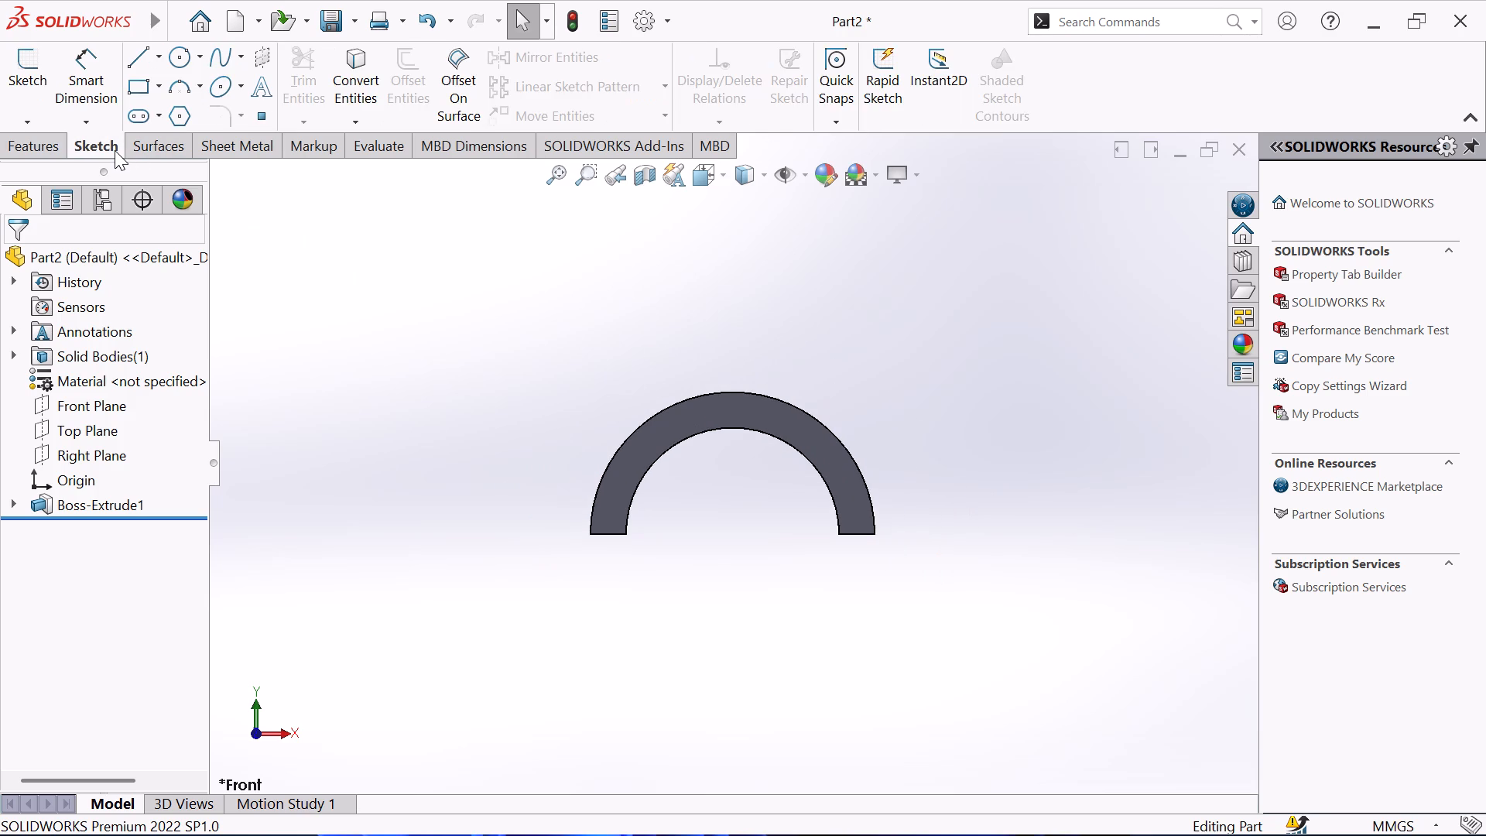
{"action": "left_click", "coordinate": [722, 408]}
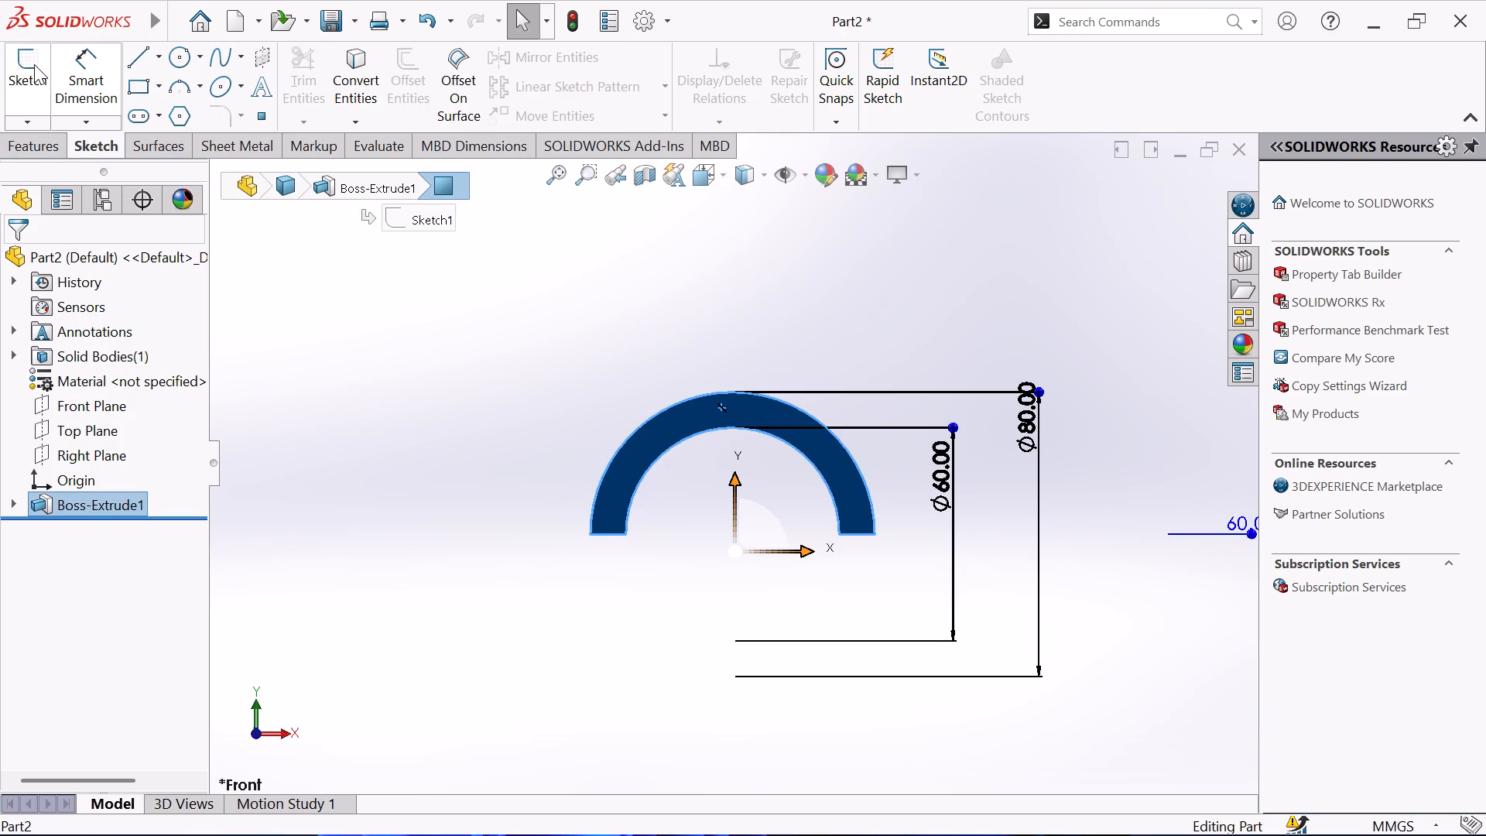
{"action": "left_click", "coordinate": [36, 72]}
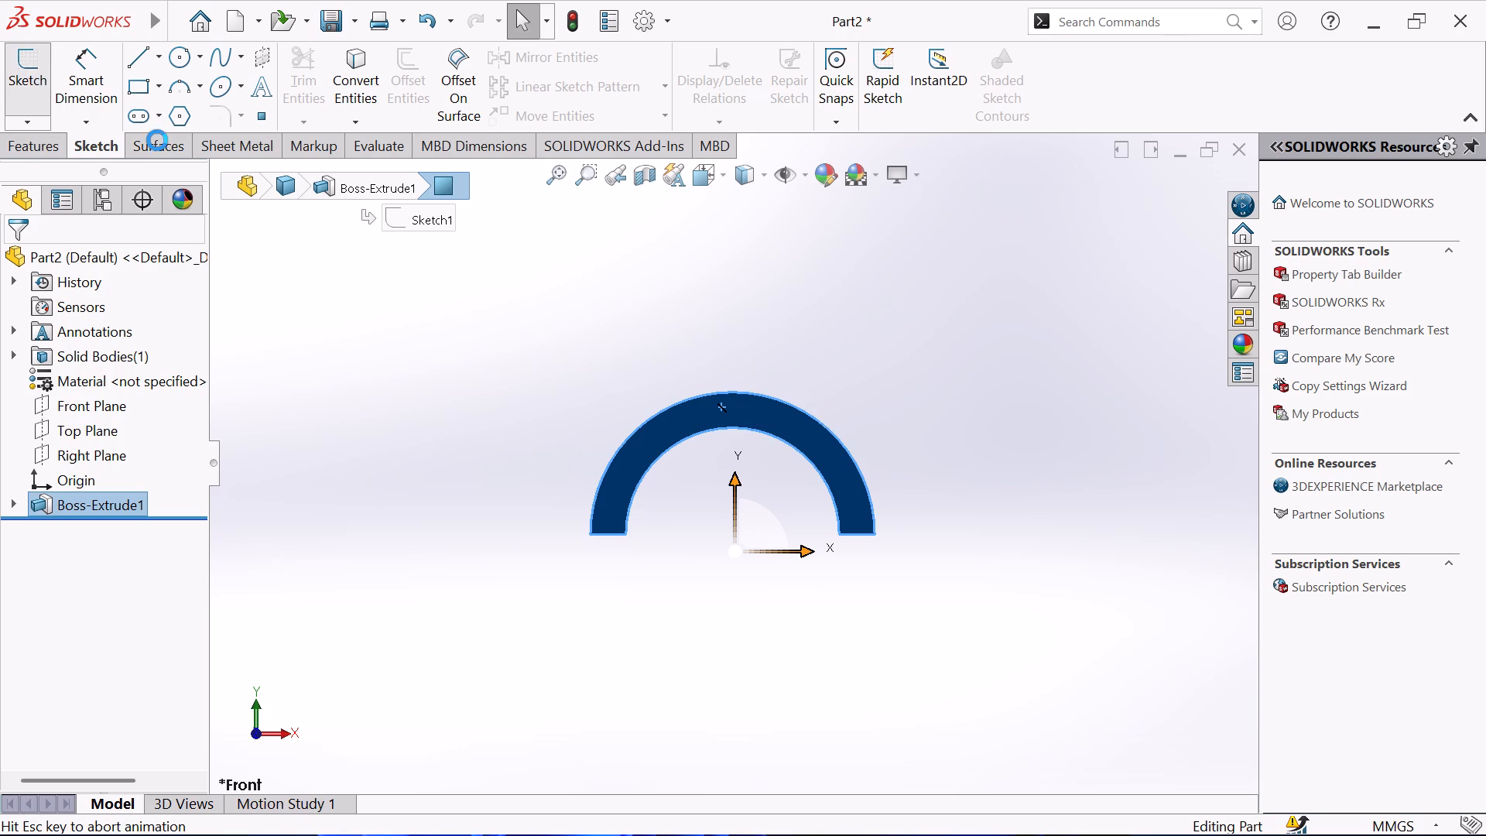
{"action": "scroll", "coordinate": [745, 233], "scroll_direction": "up", "scroll_amount": 1}
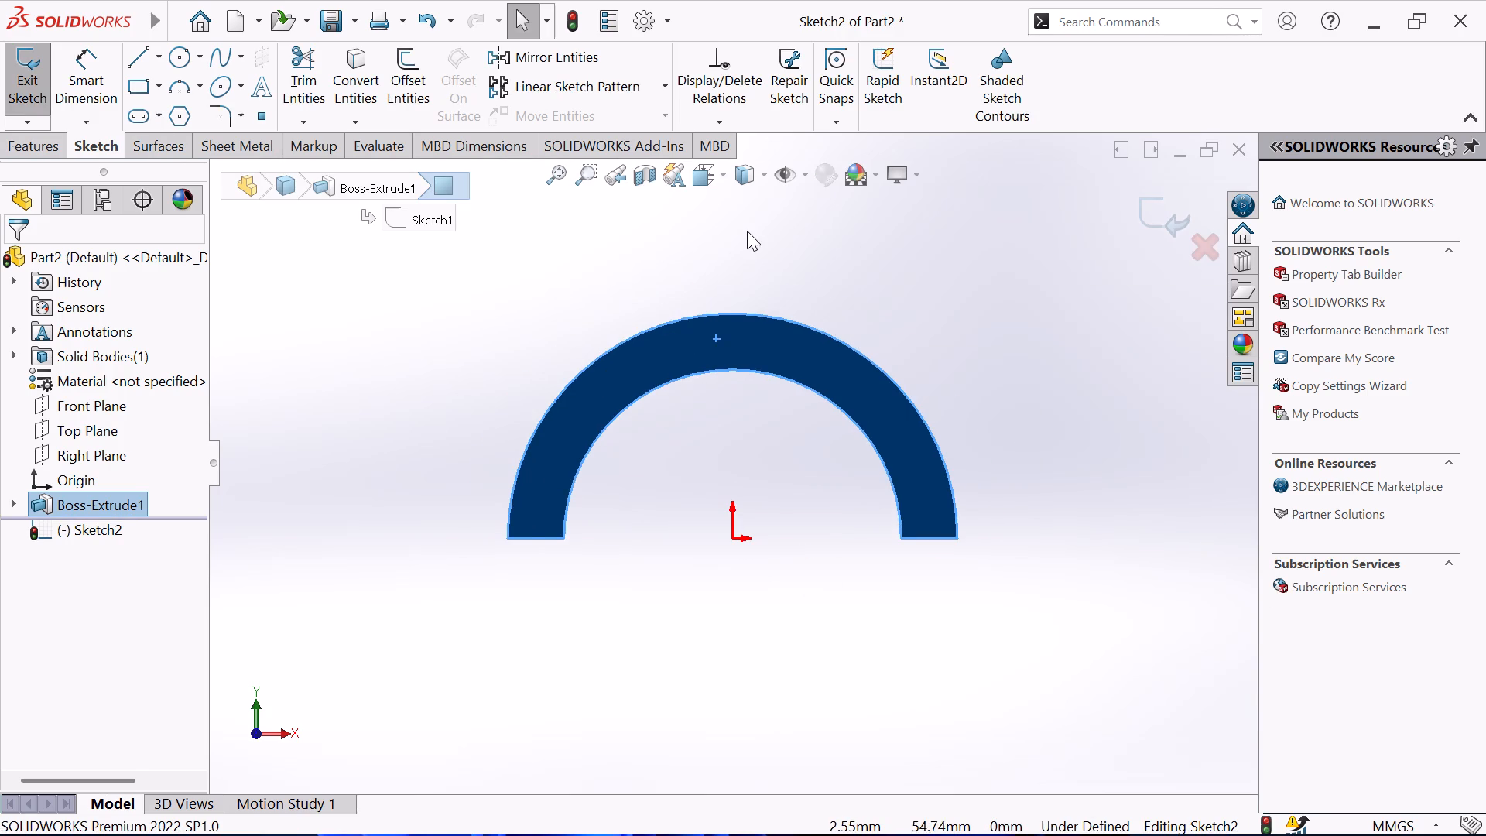
{"action": "scroll", "coordinate": [771, 240], "scroll_direction": "up", "scroll_amount": 1}
{"action": "scroll", "coordinate": [769, 243], "scroll_direction": "down", "scroll_amount": 3}
{"action": "scroll", "coordinate": [687, 270], "scroll_direction": "up", "scroll_amount": 2}
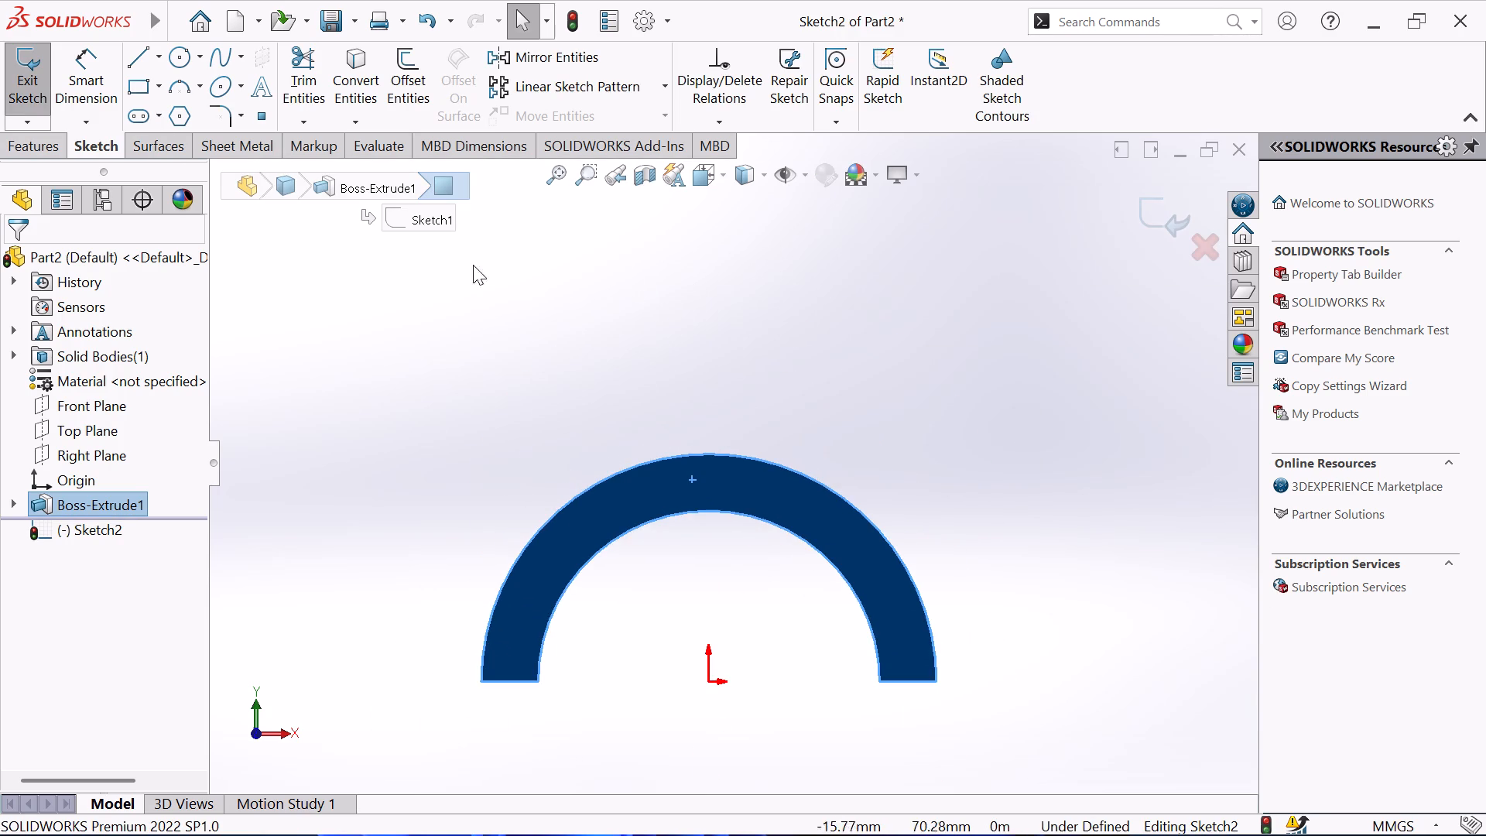
Sketch a vertical centerline about 85 mm long from above the half-ring down to the origin.
{"action": "left_click", "coordinate": [156, 57]}
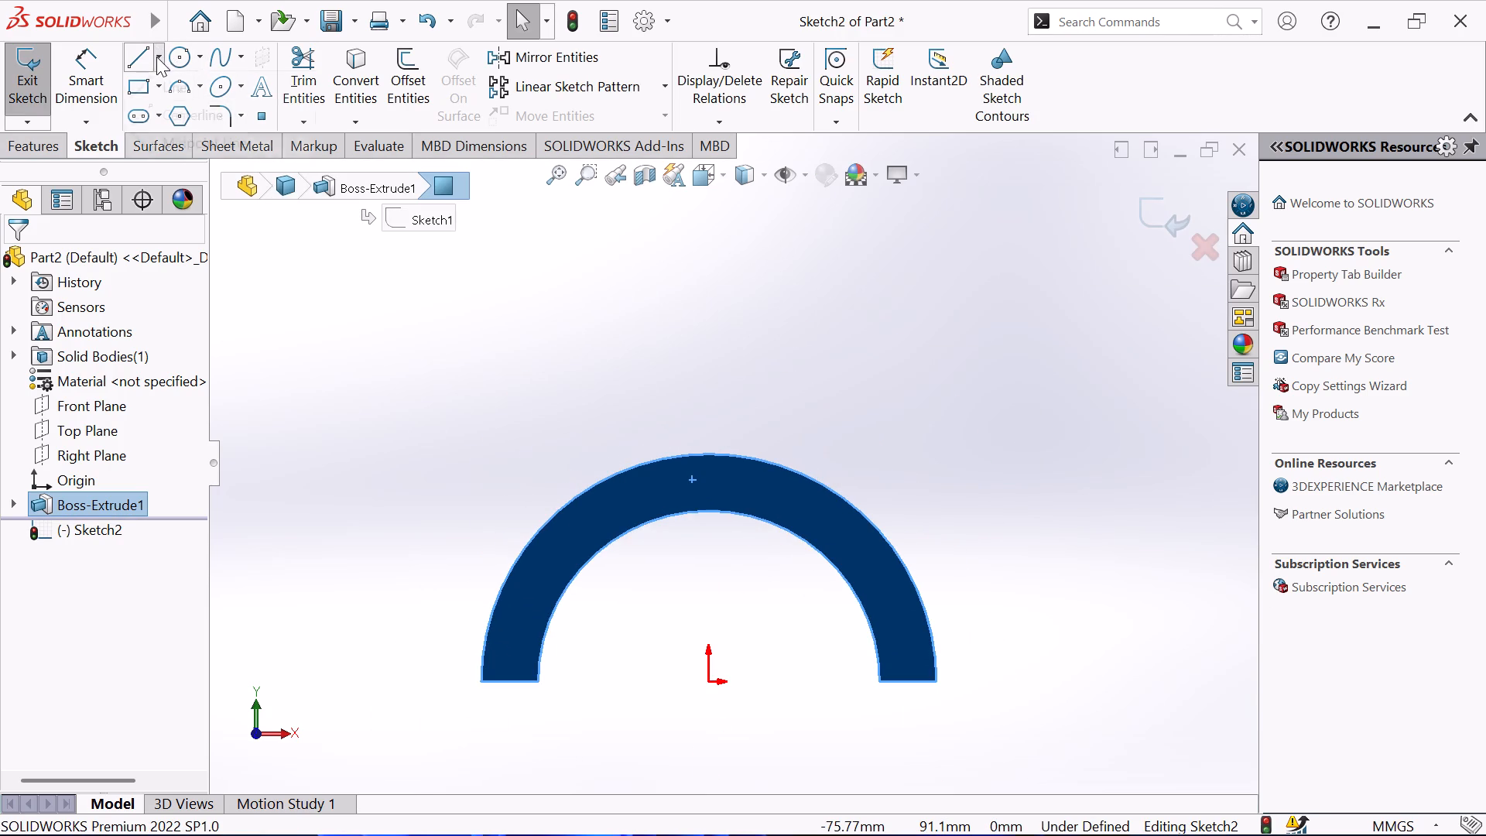
{"action": "left_click", "coordinate": [132, 113]}
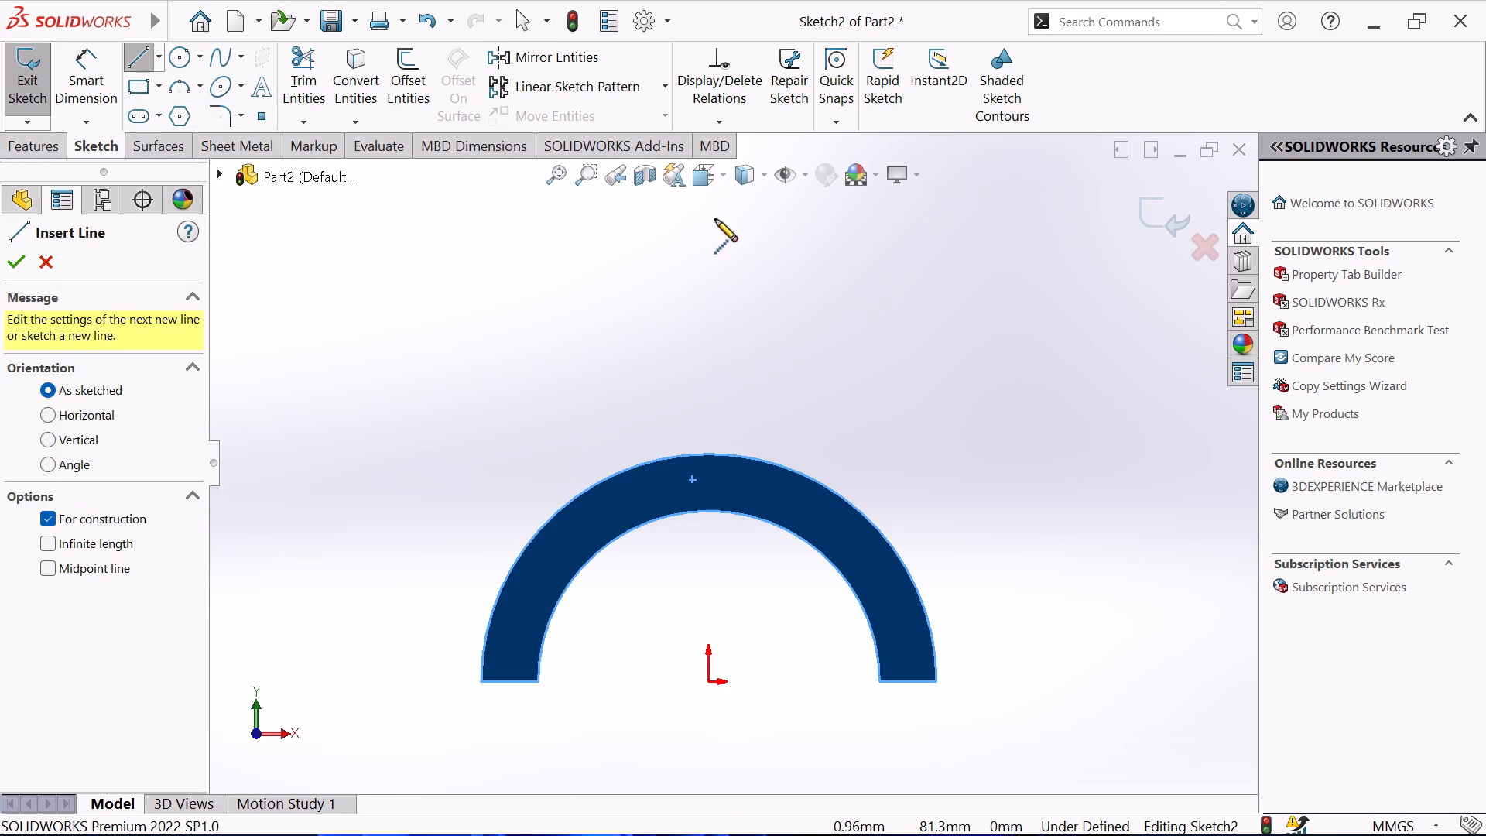
{"action": "left_click", "coordinate": [710, 197]}
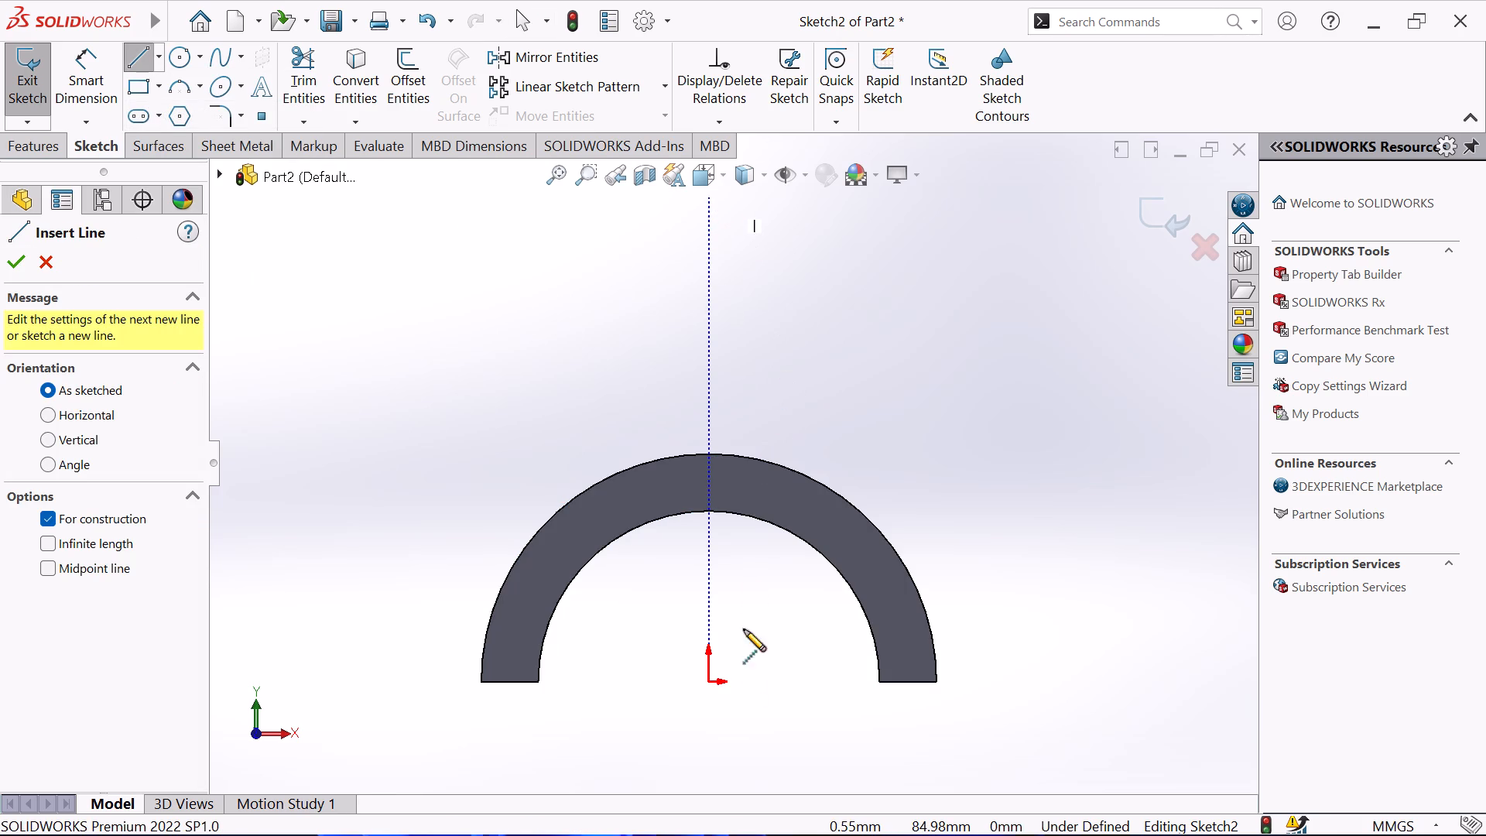
{"action": "left_click", "coordinate": [709, 683]}
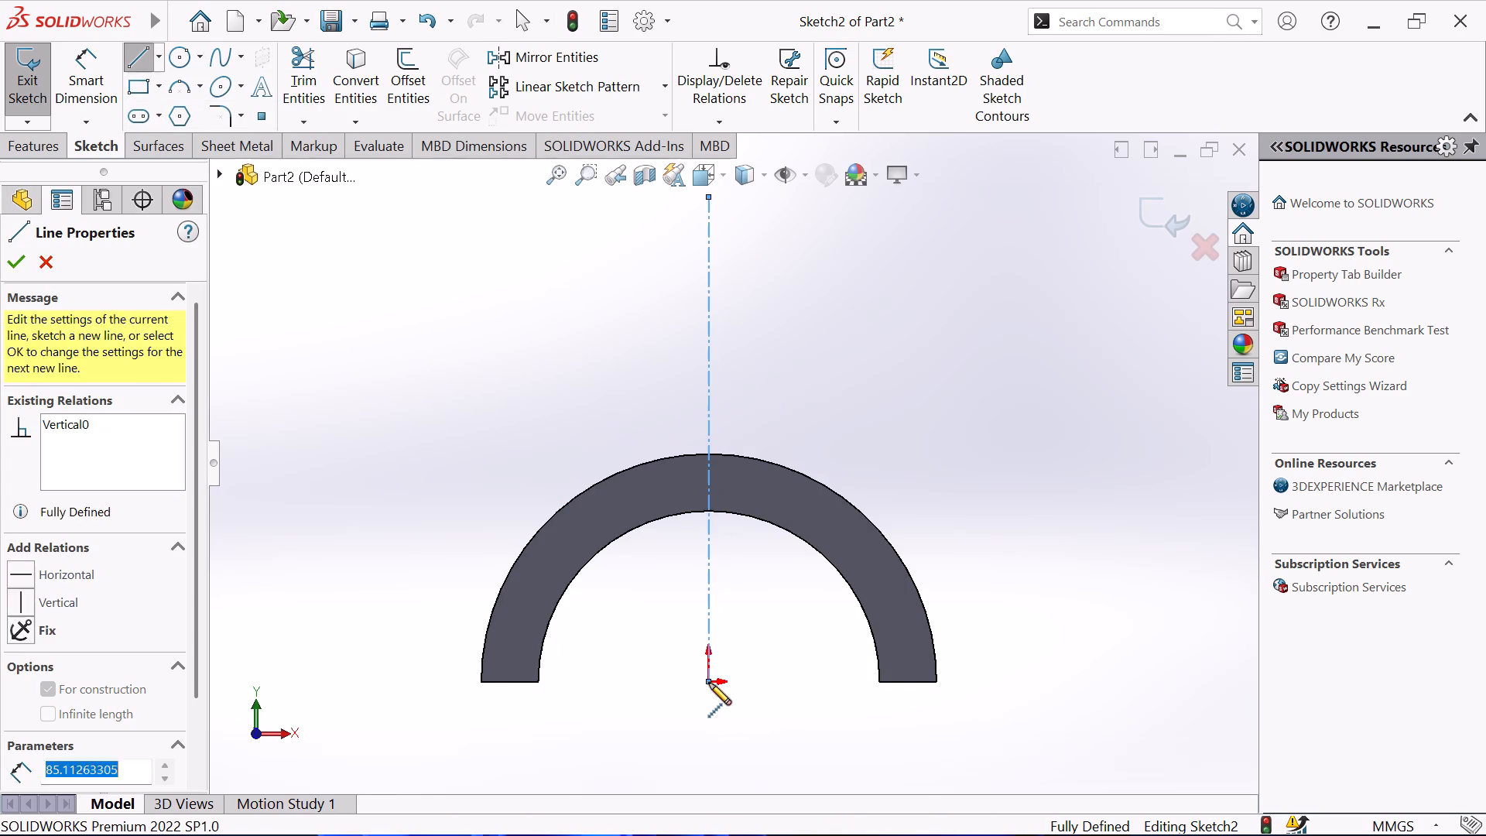
{"action": "right_click", "coordinate": [904, 398]}
{"action": "left_click", "coordinate": [978, 407]}
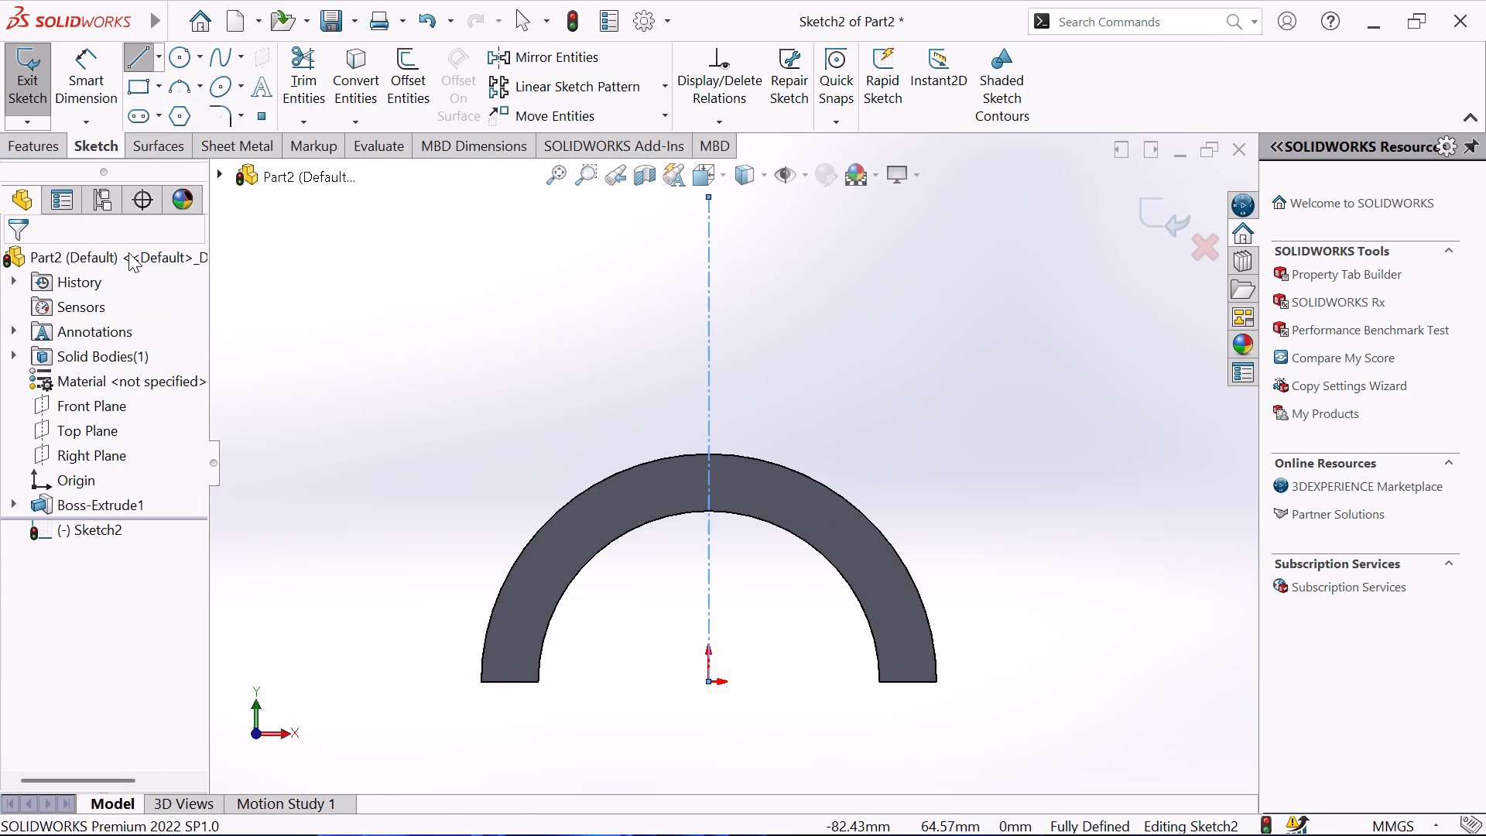
Sketch a horizontal centerline about 149 mm long through the origin, extending past both feet of the half-ring.
{"action": "left_click", "coordinate": [156, 50]}
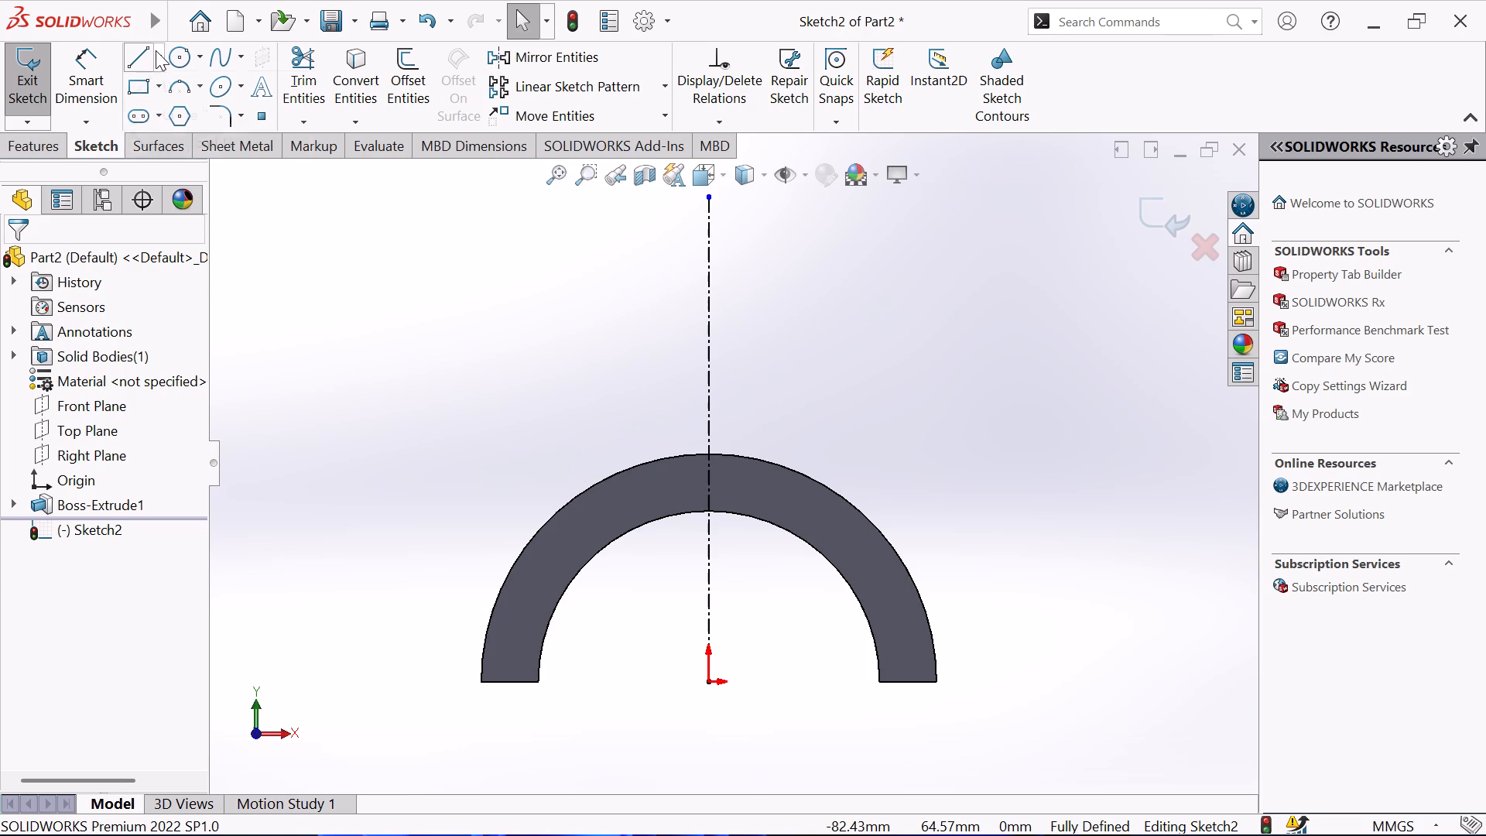
{"action": "left_click", "coordinate": [145, 115]}
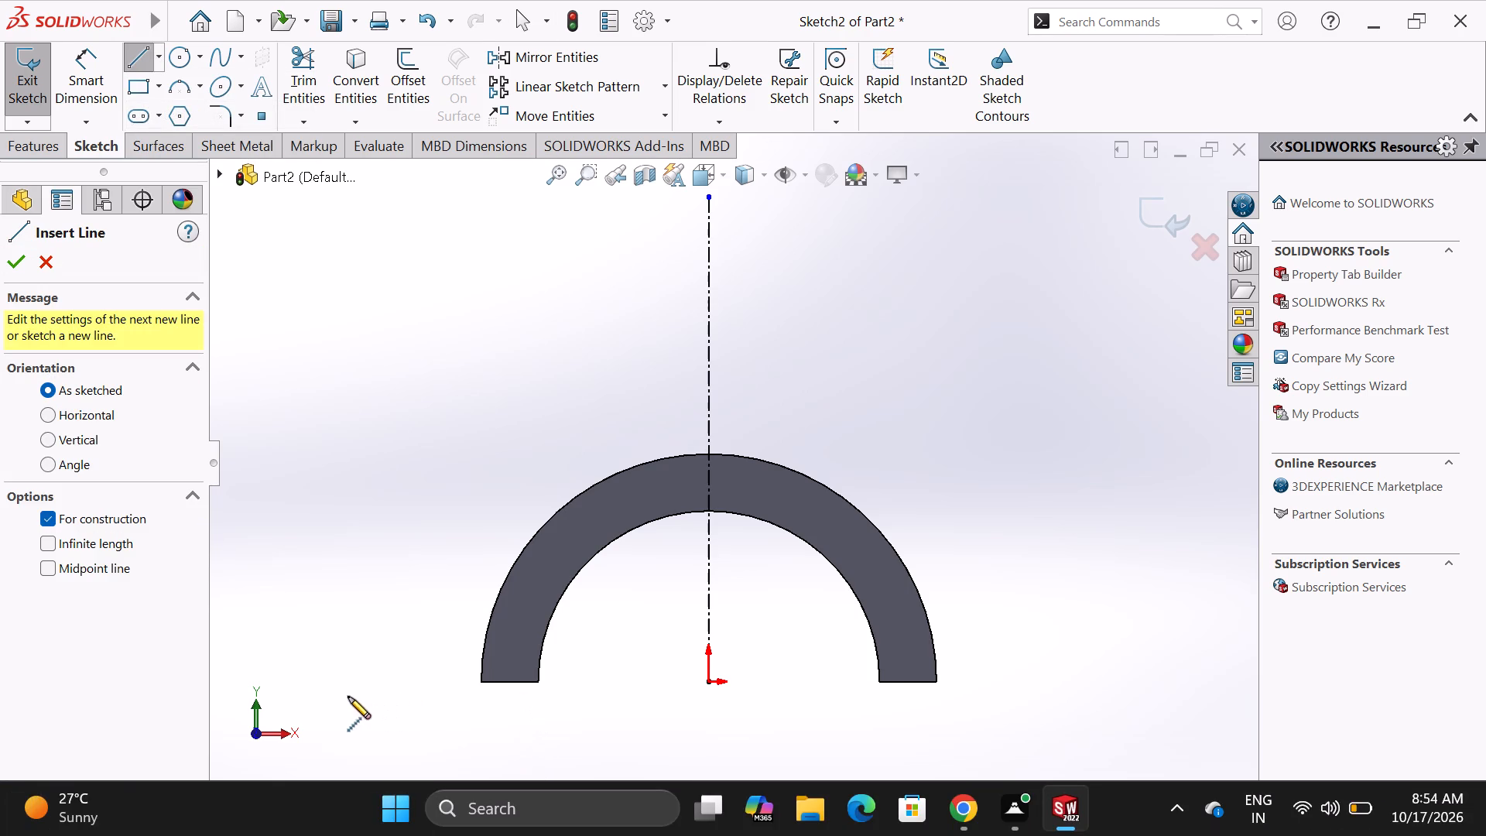
{"action": "left_click", "coordinate": [335, 684]}
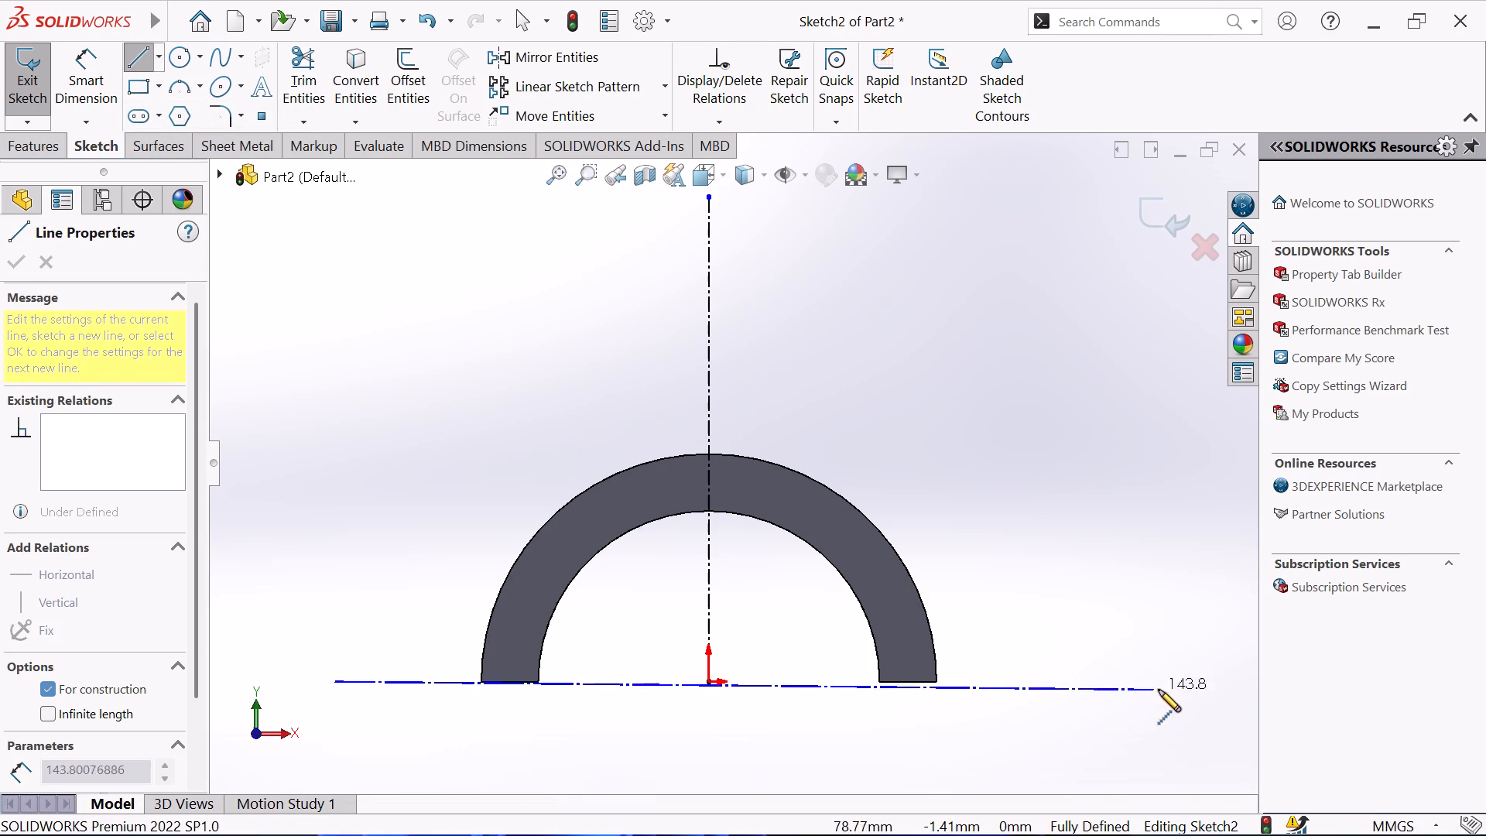
{"action": "left_click", "coordinate": [1183, 679]}
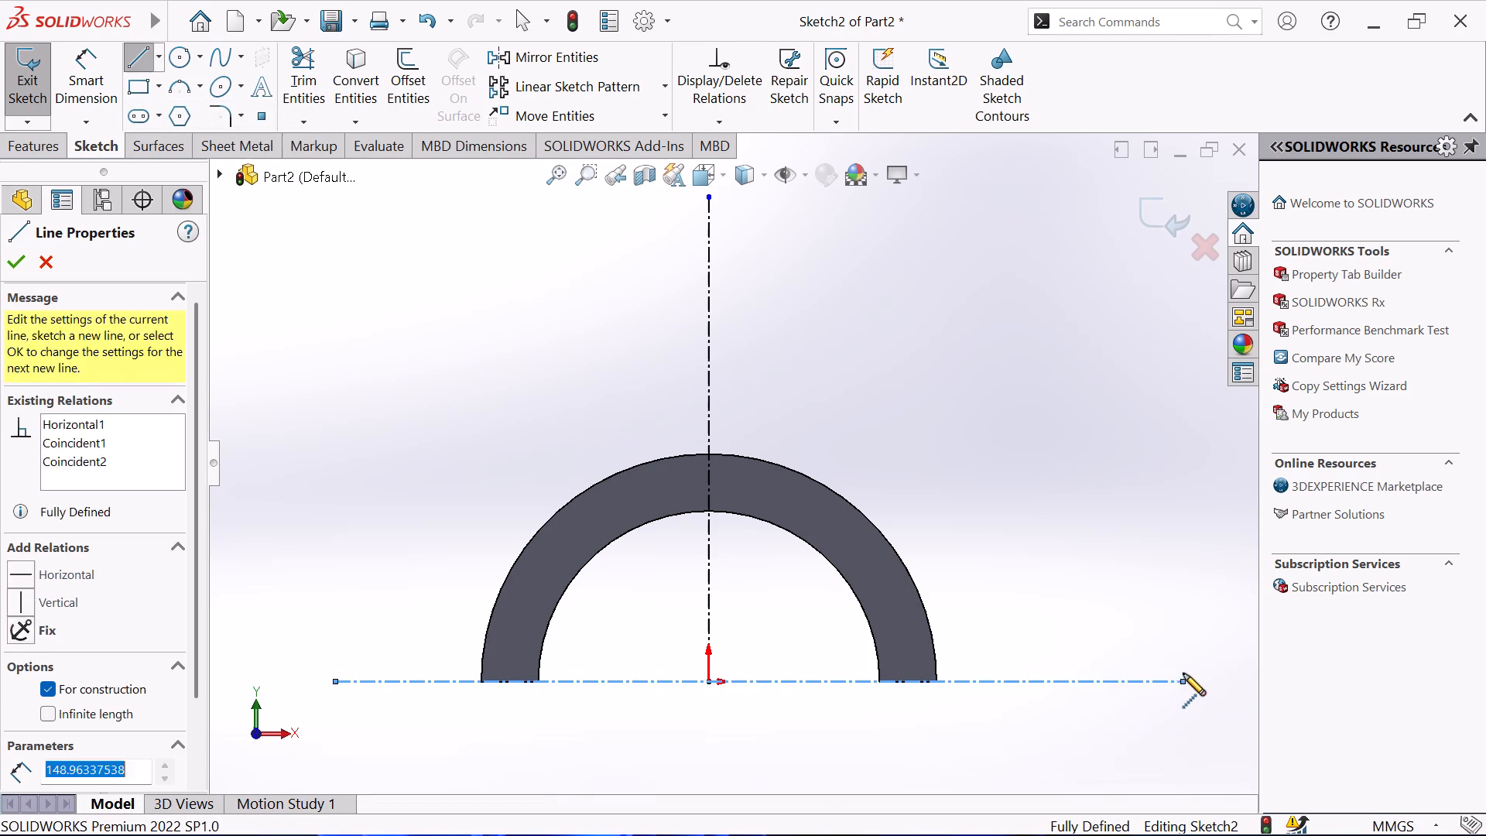
{"action": "right_click", "coordinate": [1111, 573]}
{"action": "left_click", "coordinate": [1154, 566]}
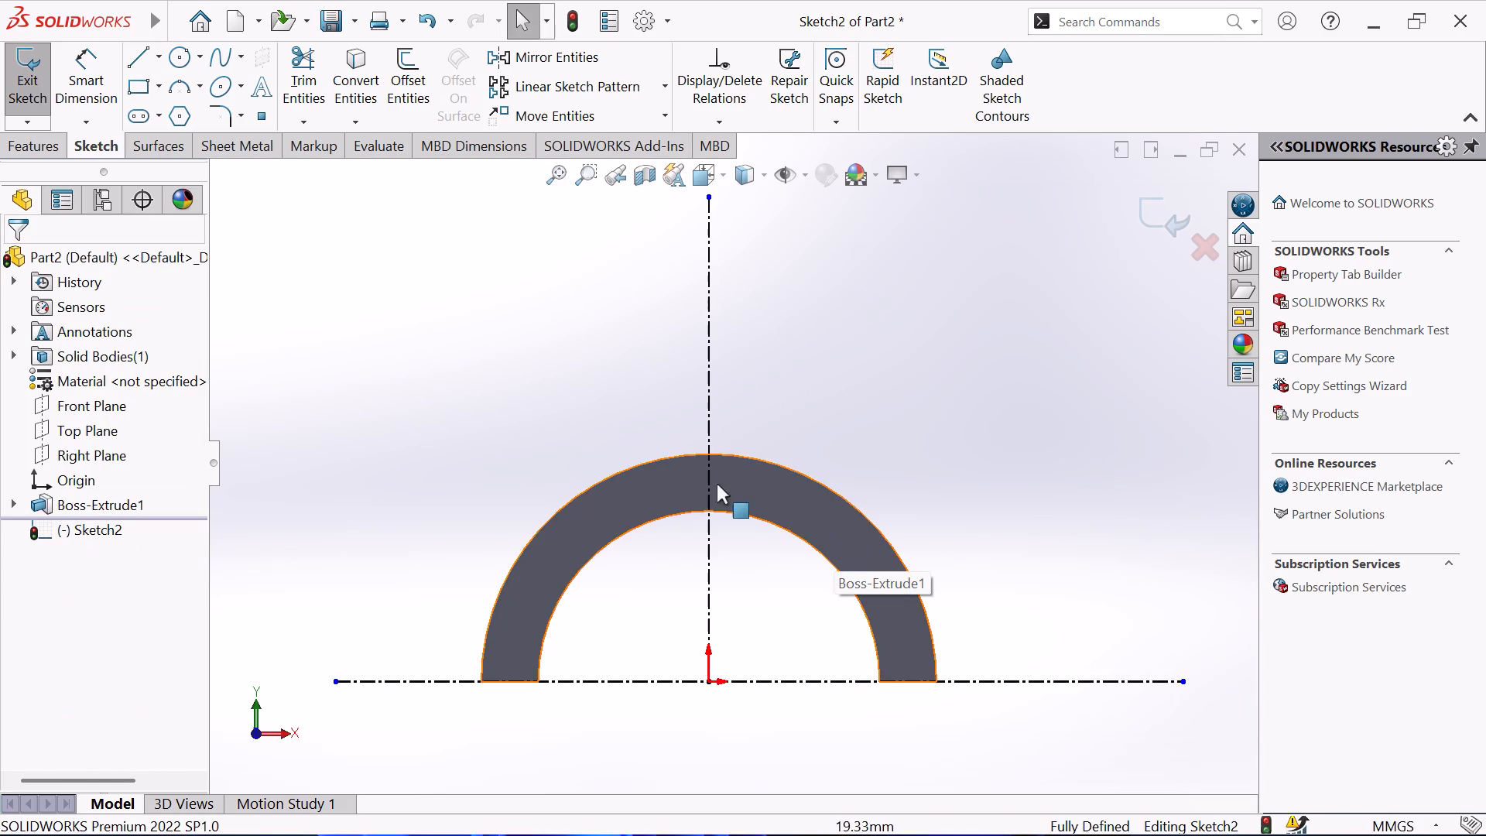
Sketch two concentric circles, radii about 14.3 mm and 10.8 mm, centred on the vertical centerline about 82 mm above the origin.
{"action": "scroll", "coordinate": [720, 385], "scroll_direction": "up", "scroll_amount": 1}
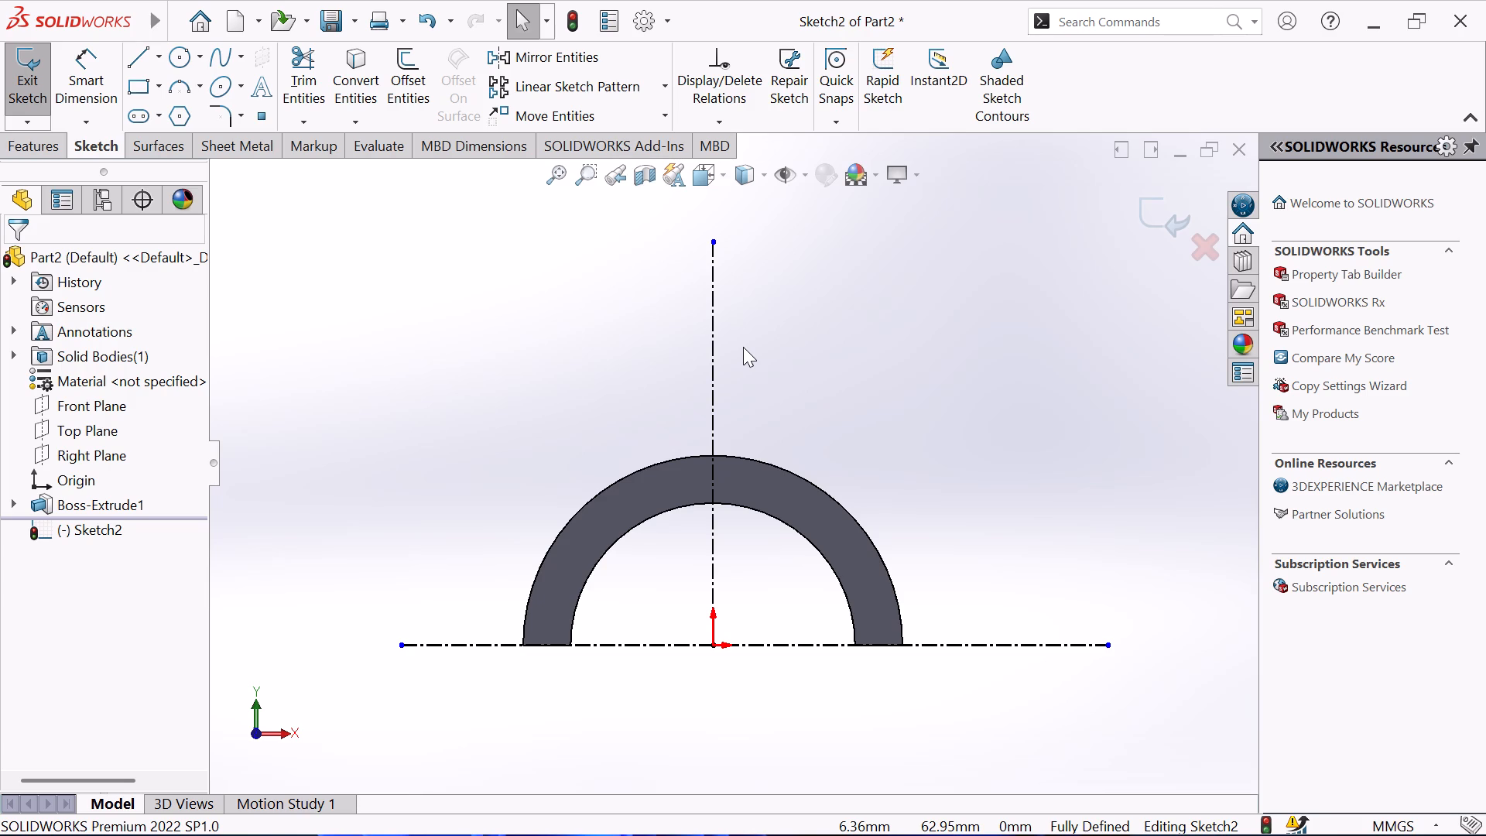
{"action": "scroll", "coordinate": [754, 334], "scroll_direction": "up", "scroll_amount": 2}
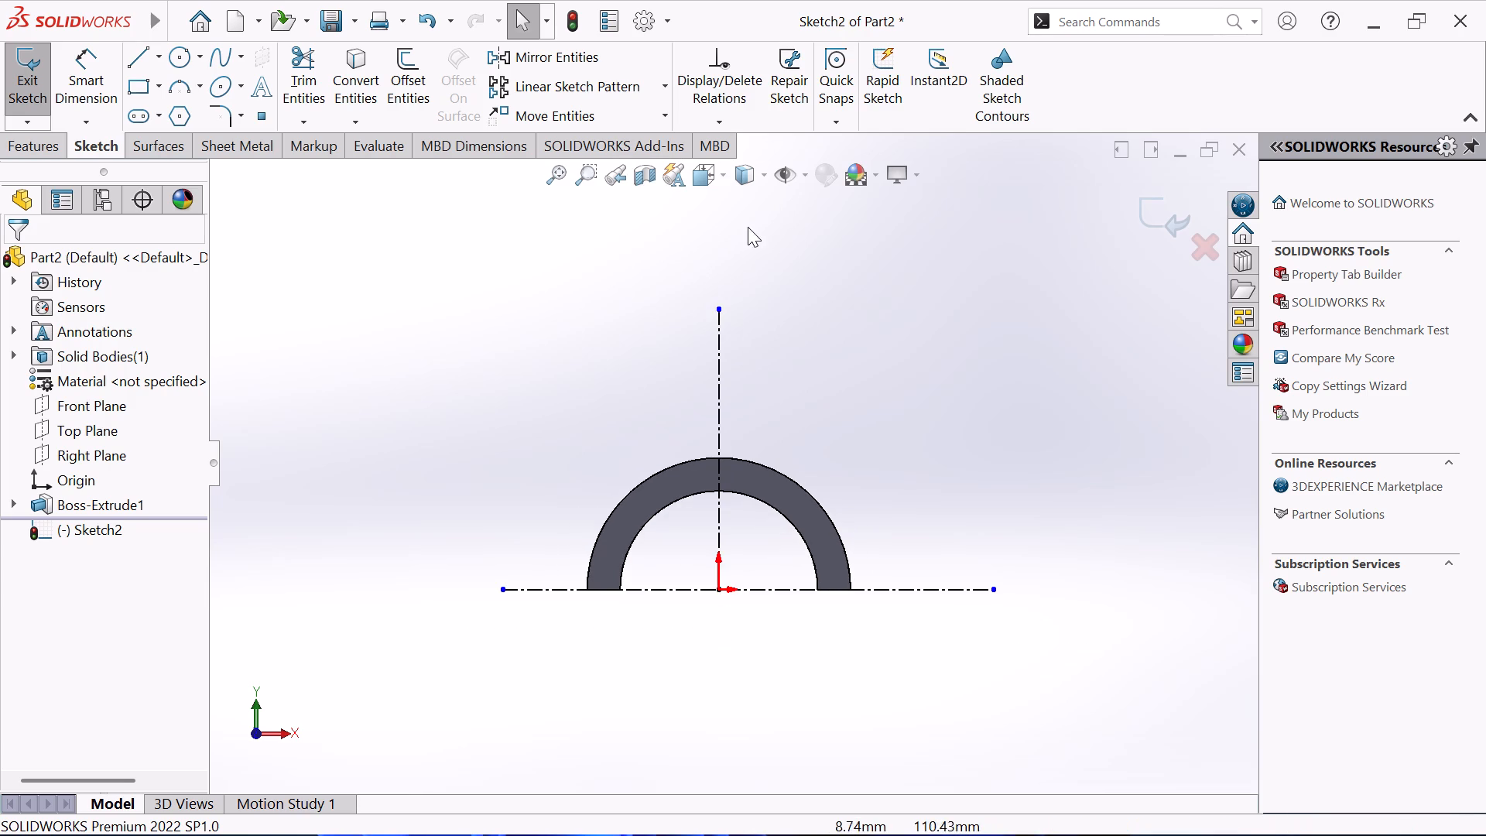
{"action": "scroll", "coordinate": [748, 227], "scroll_direction": "down", "scroll_amount": 2}
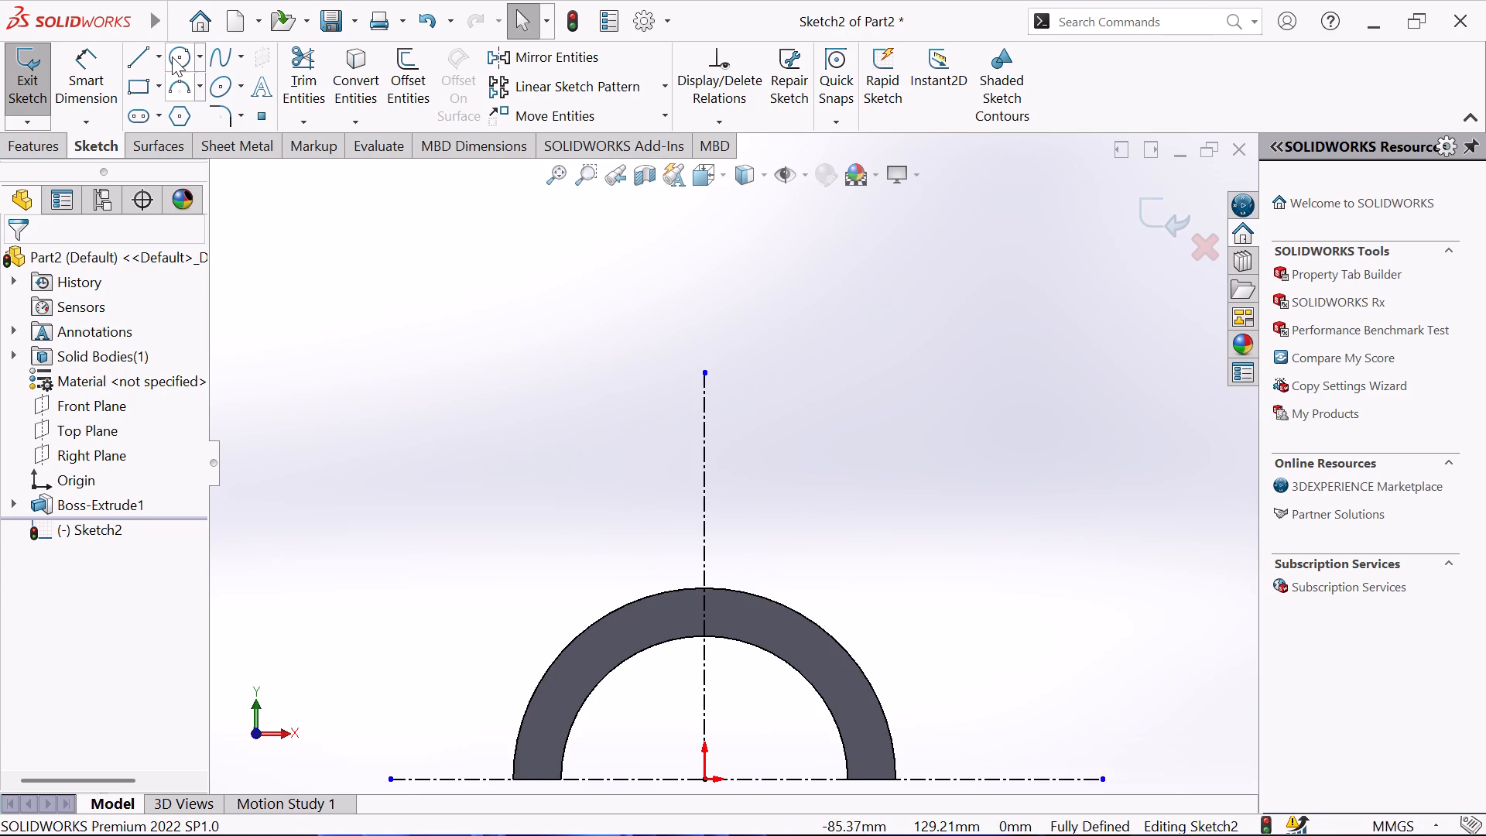
{"action": "left_click", "coordinate": [172, 57]}
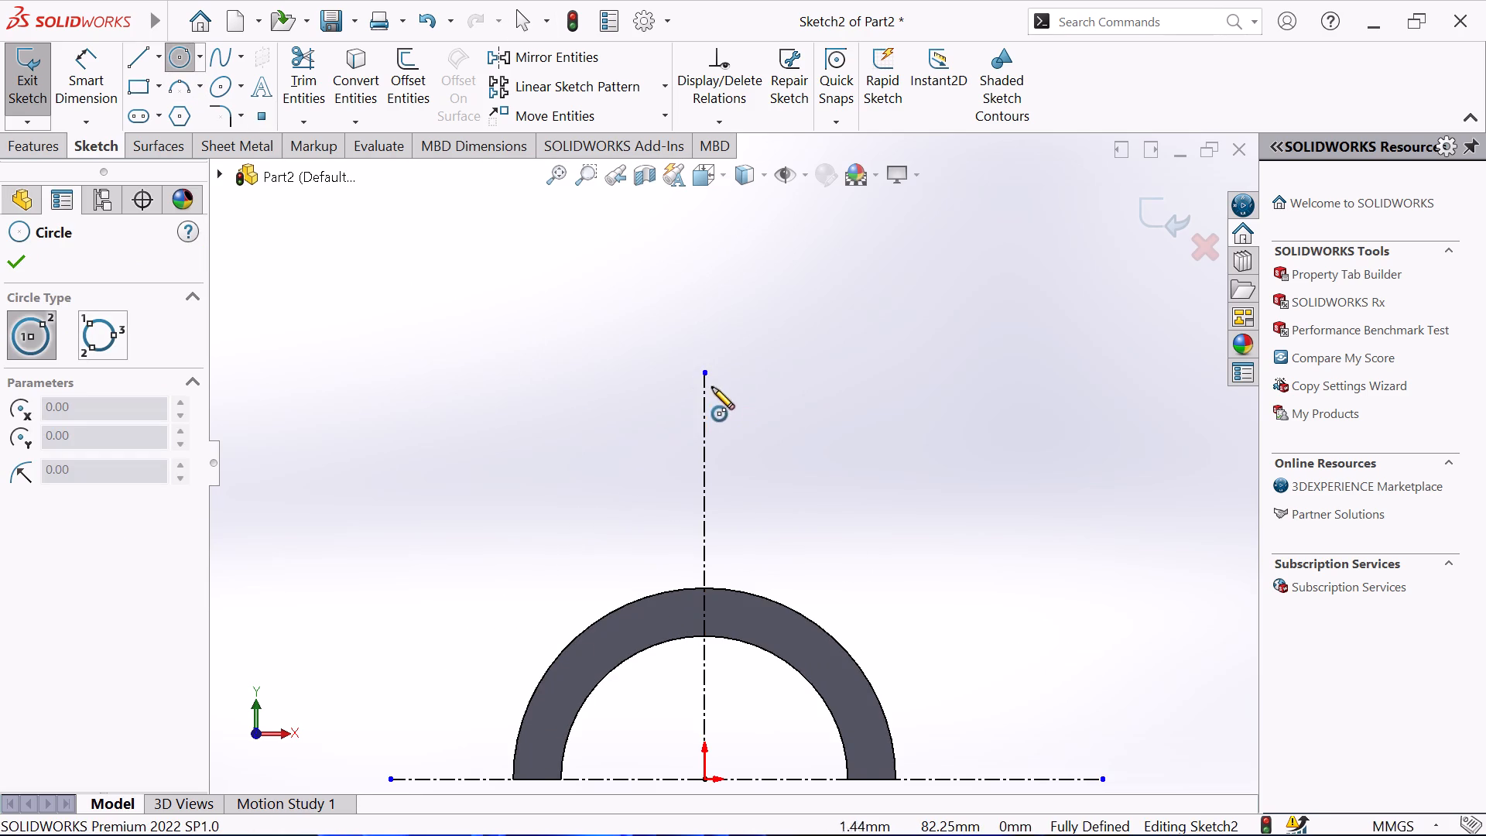
{"action": "left_click", "coordinate": [704, 386]}
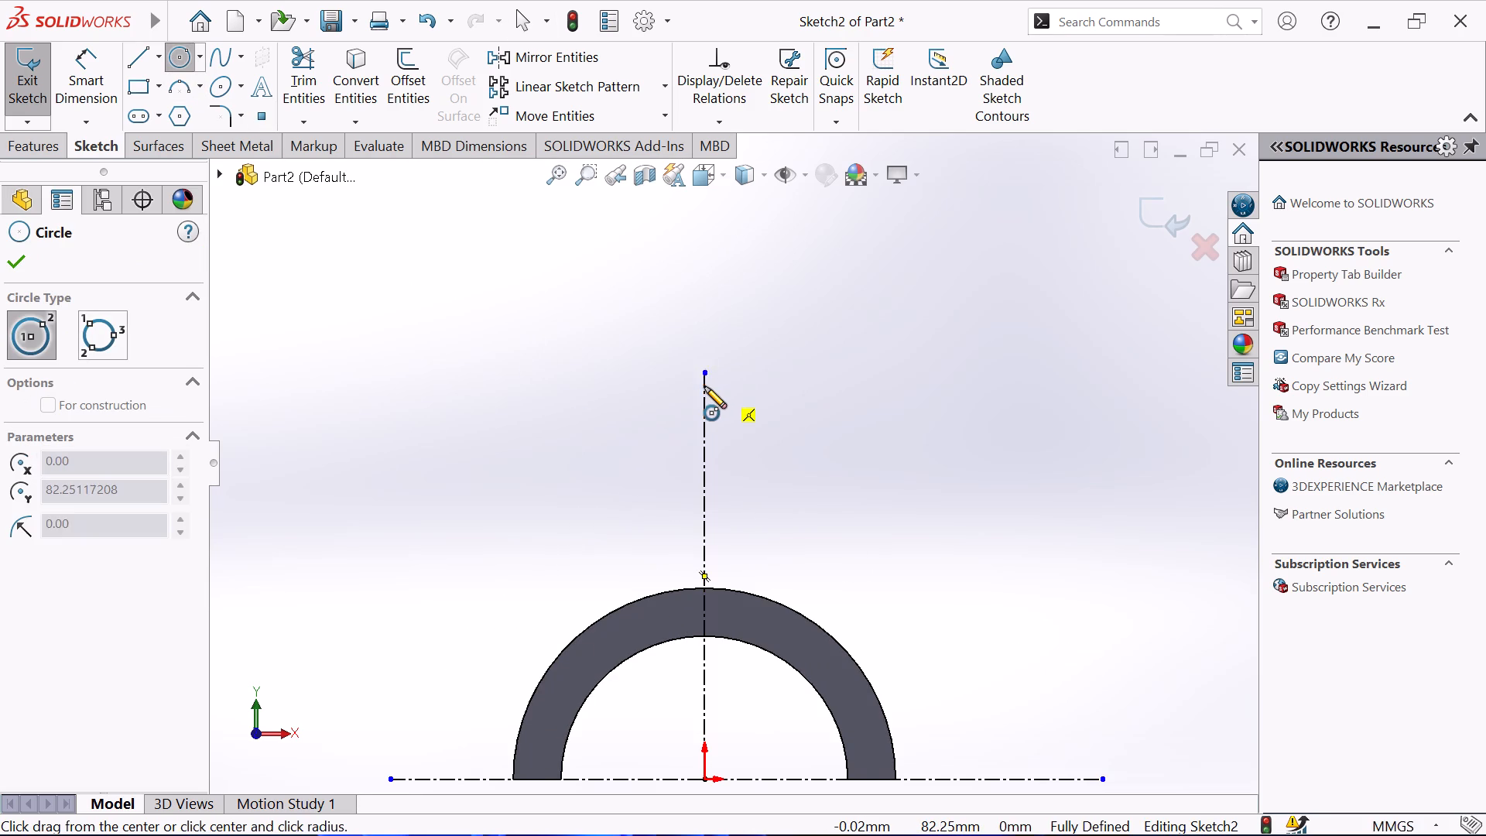
{"action": "left_click", "coordinate": [715, 319]}
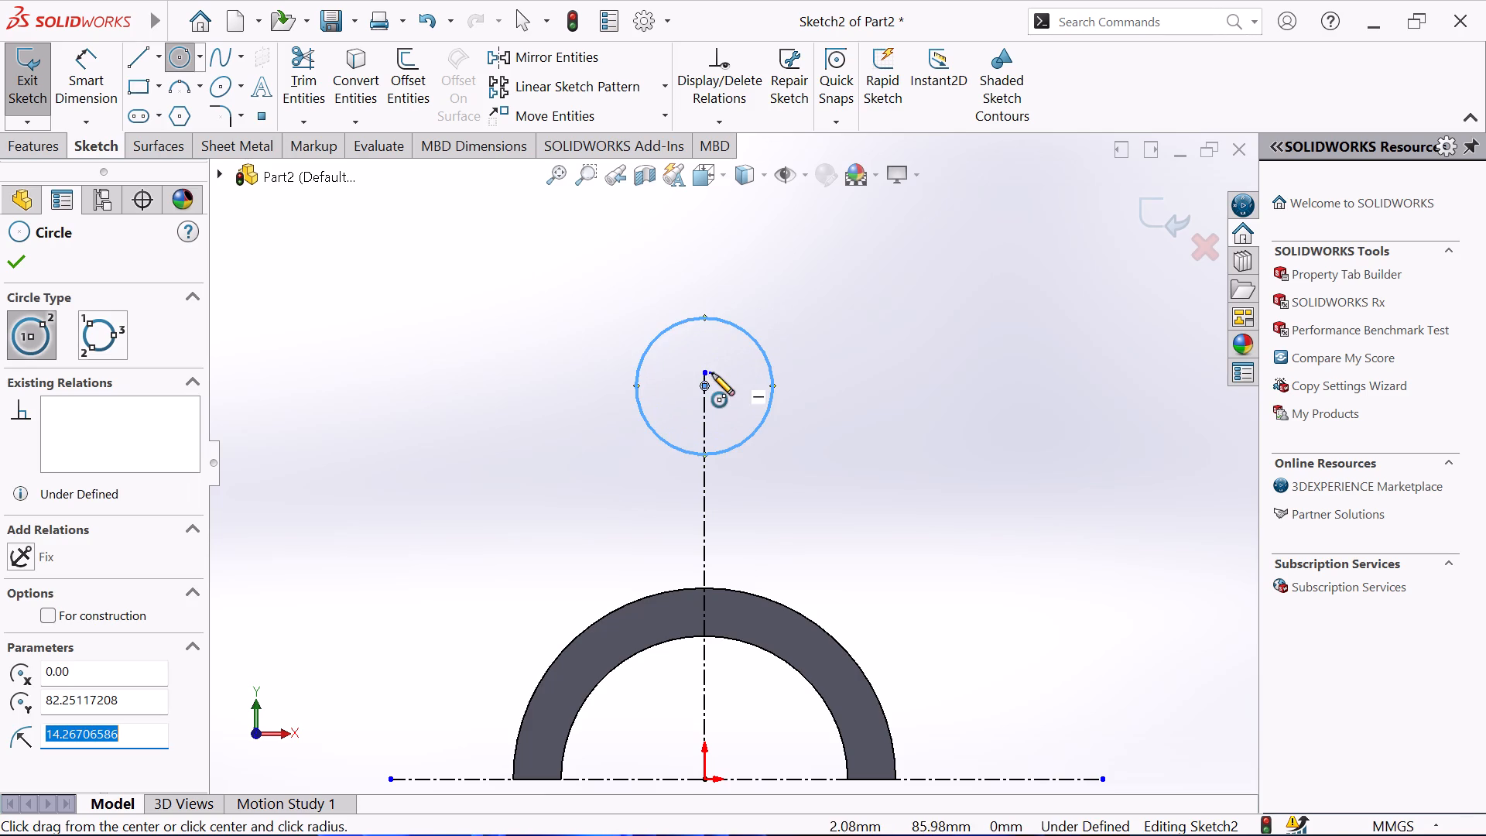
{"action": "left_click", "coordinate": [704, 385]}
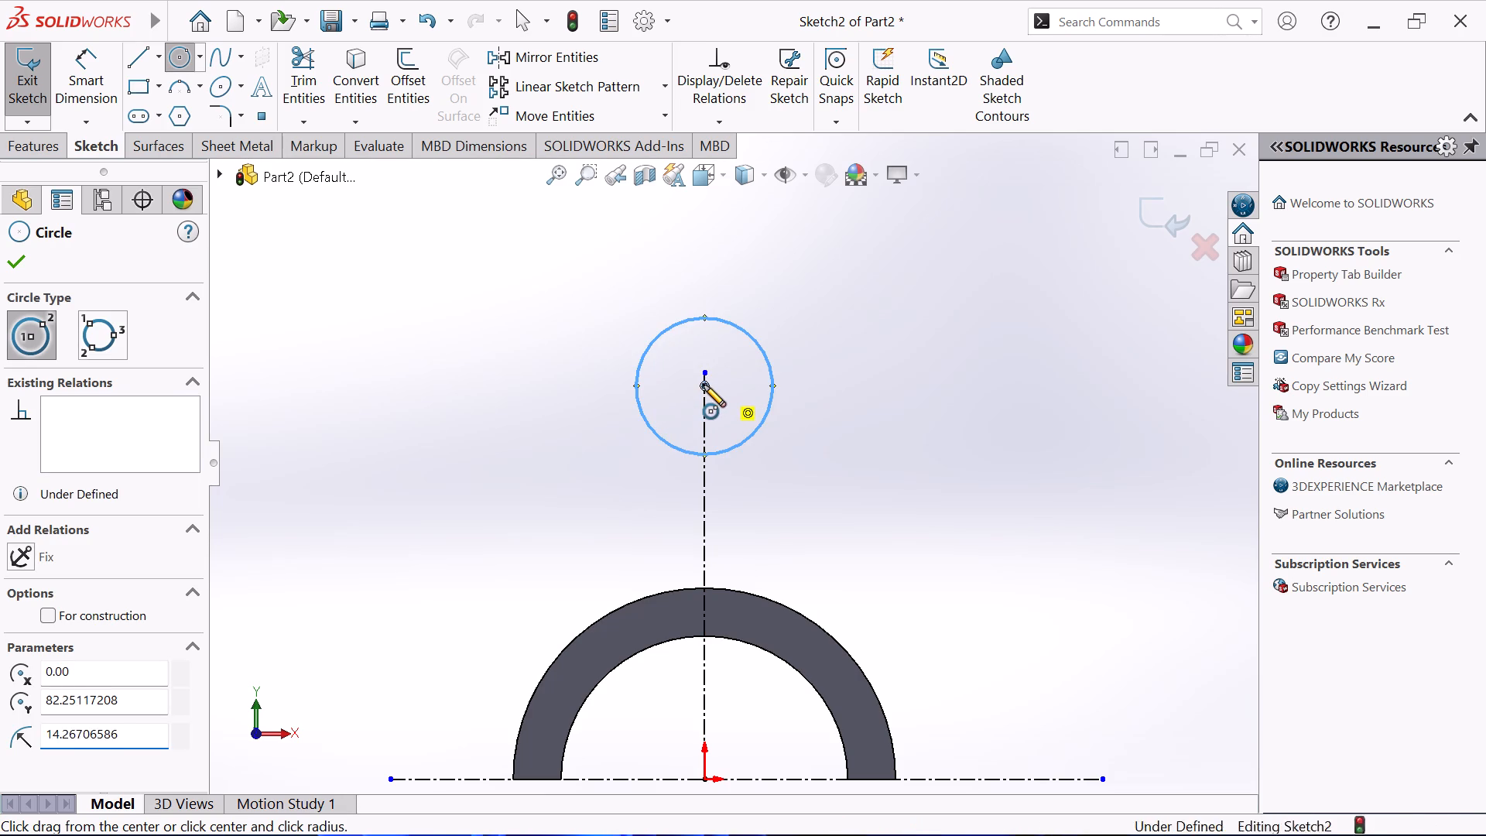
{"action": "left_click", "coordinate": [713, 335]}
{"action": "right_click", "coordinate": [519, 289]}
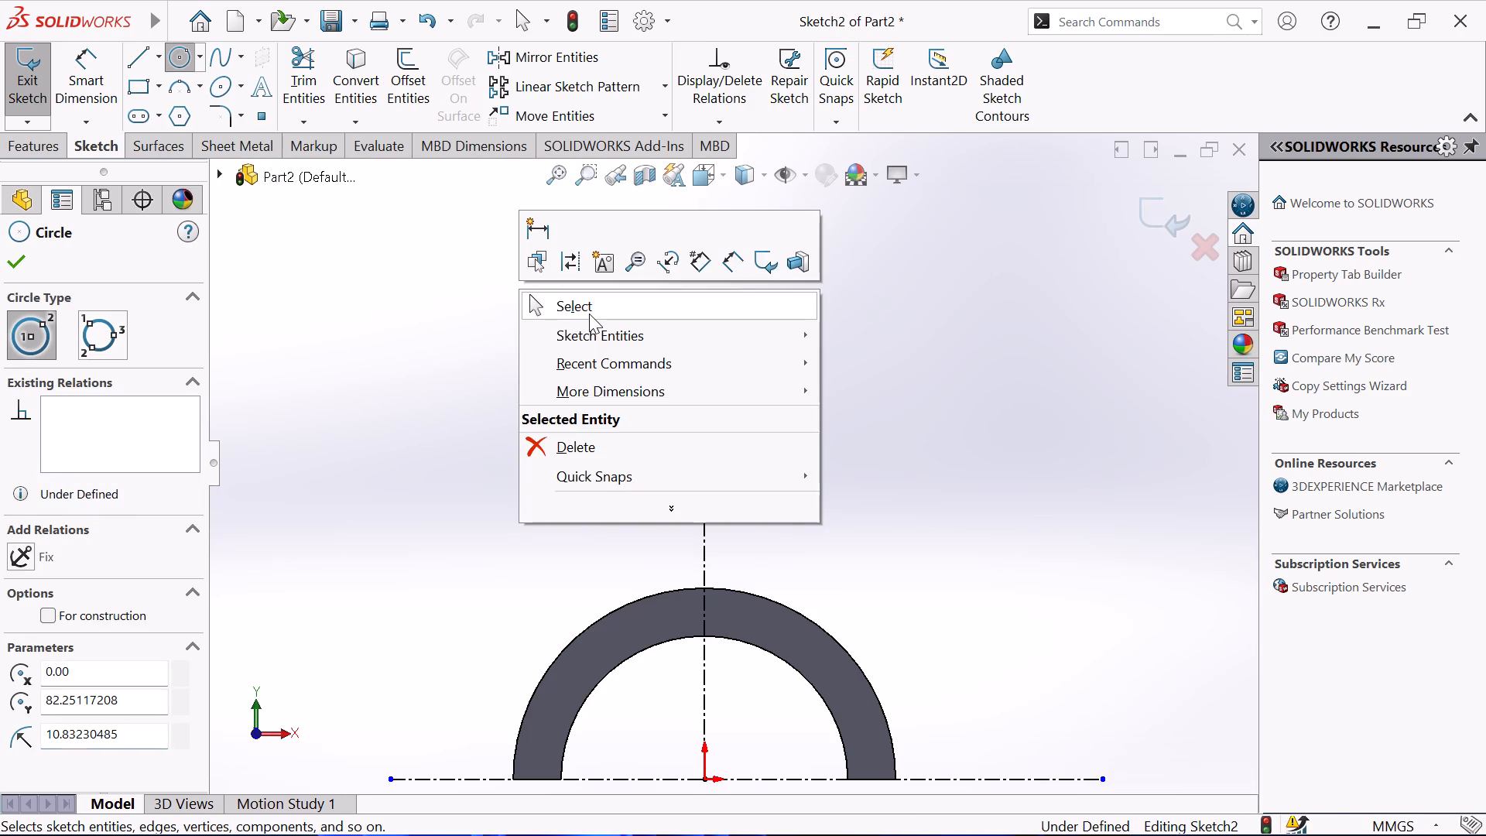
{"action": "left_click", "coordinate": [589, 313]}
Dimension the outer of the two concentric circles with a diameter of 50 mm.
{"action": "left_click", "coordinate": [93, 64]}
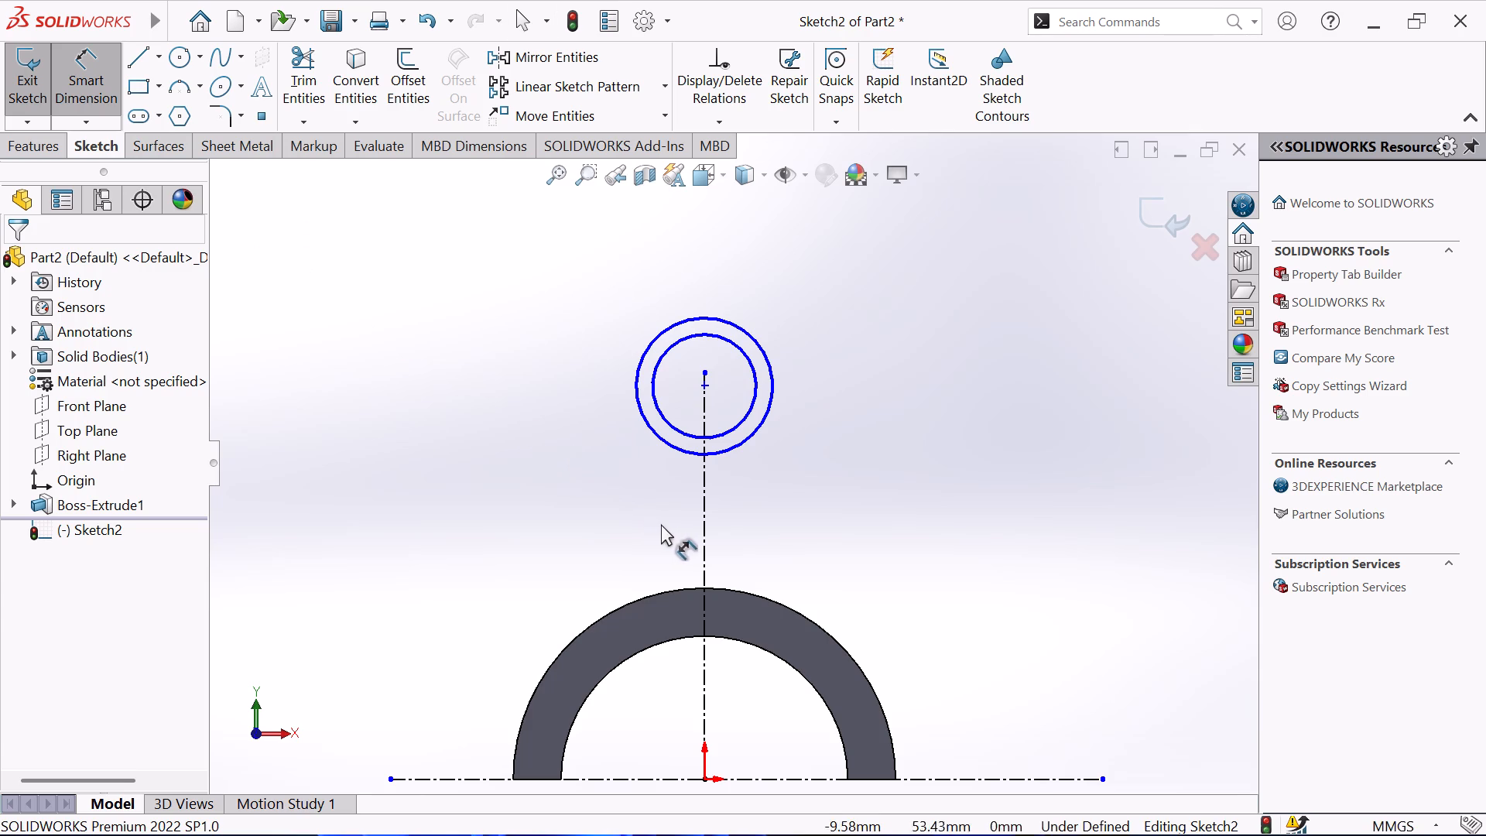
{"action": "left_click", "coordinate": [773, 409]}
{"action": "left_click", "coordinate": [858, 394]}
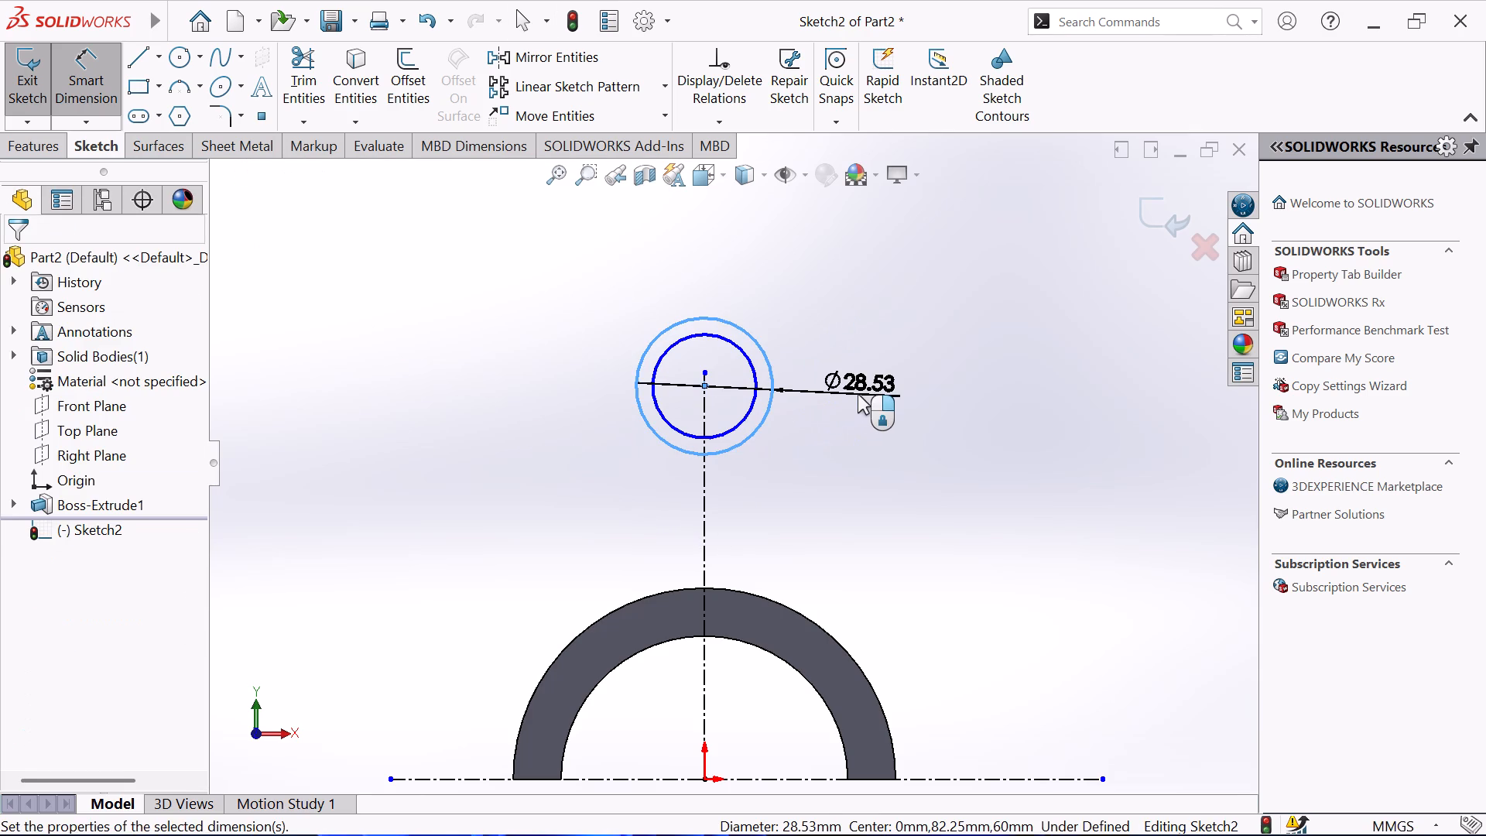
{"action": "type", "text": "50"}
{"action": "key", "text": "Return"}
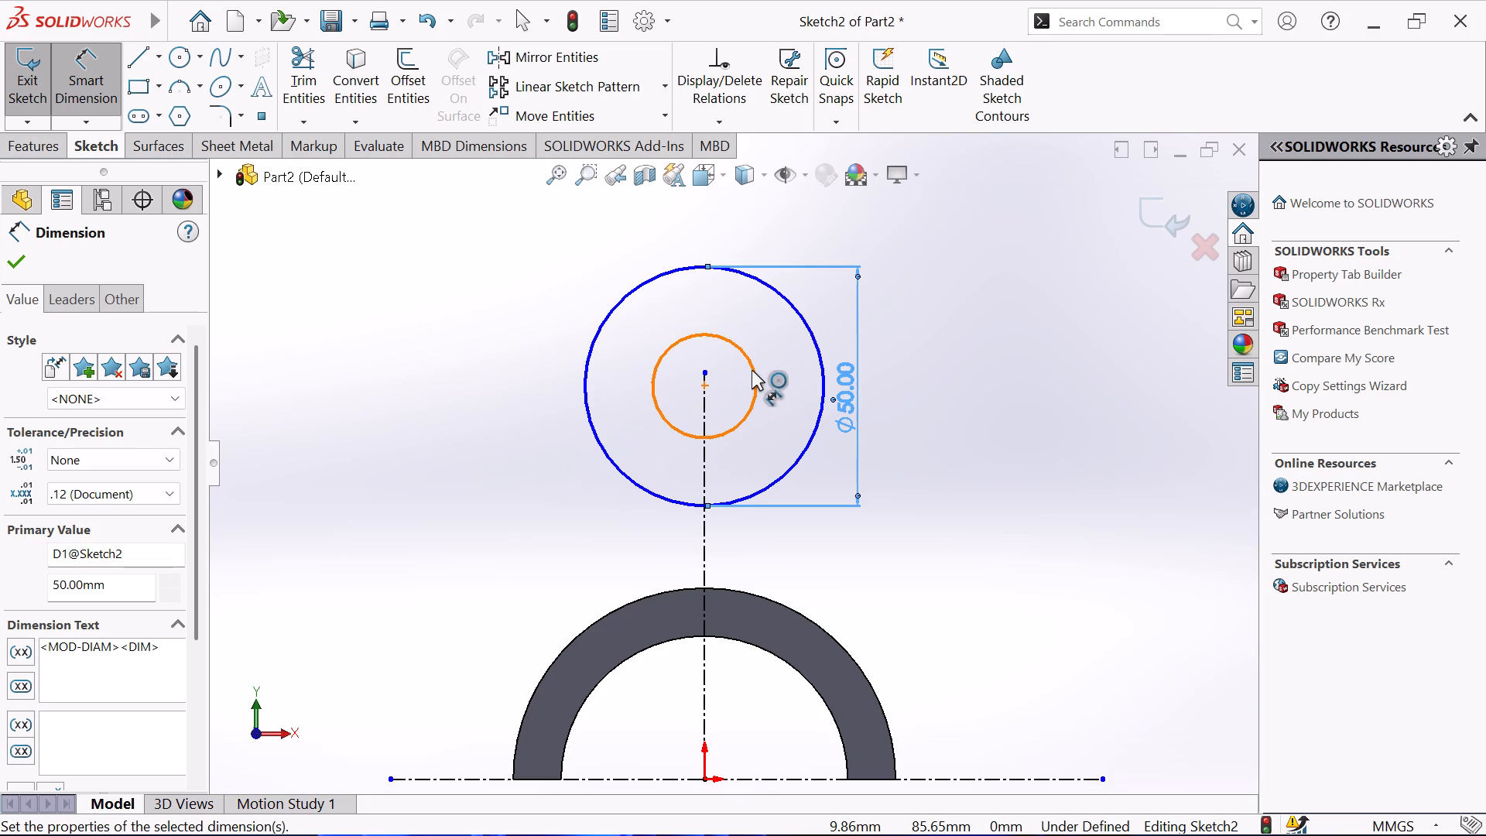
Dimension the inner of the two concentric circles with a diameter of 30 mm.
{"action": "left_click", "coordinate": [752, 369]}
{"action": "left_click", "coordinate": [779, 337]}
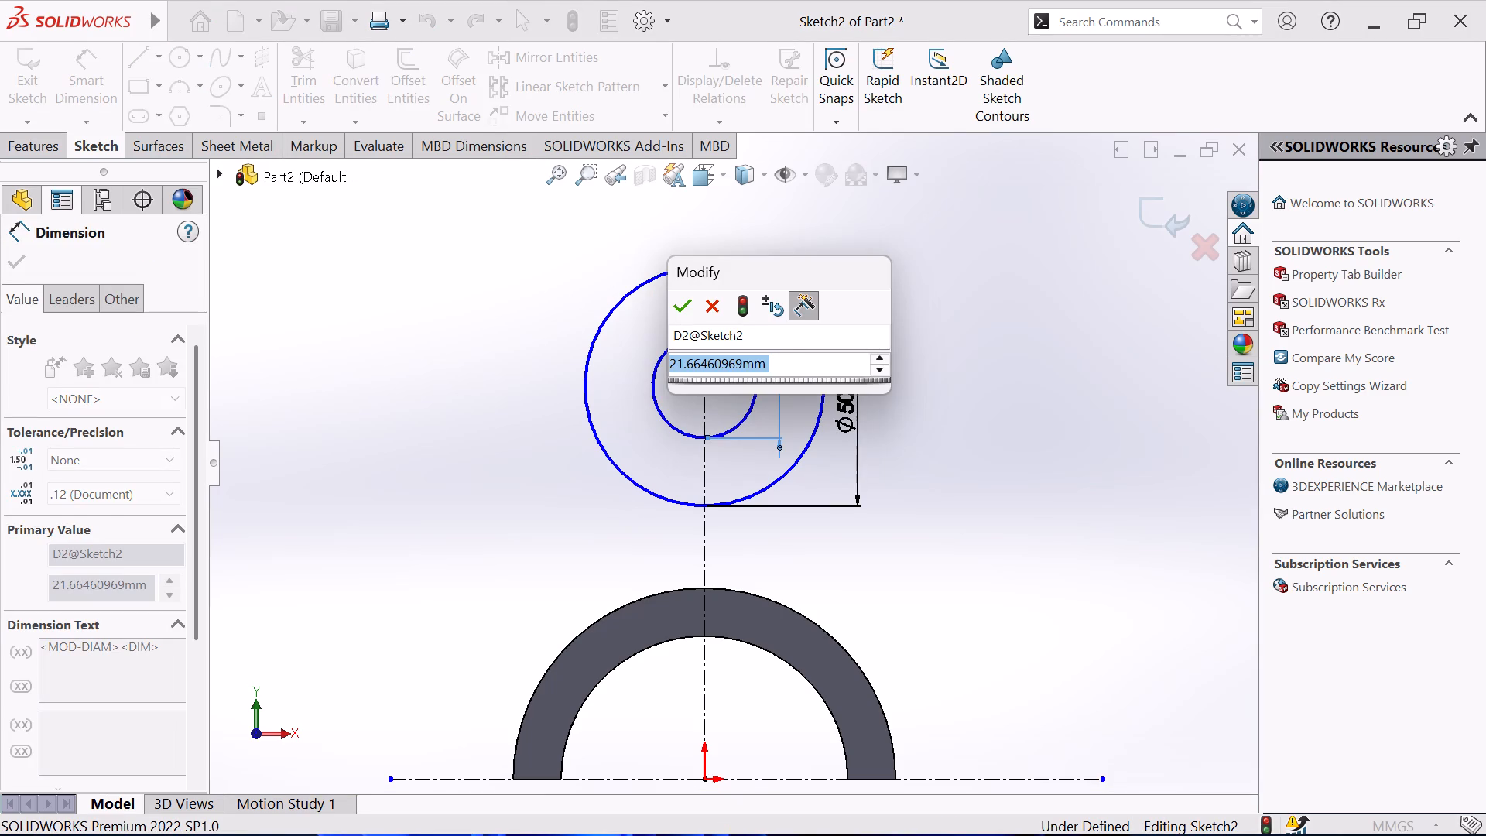
{"action": "type", "text": "30"}
{"action": "key", "text": "Return"}
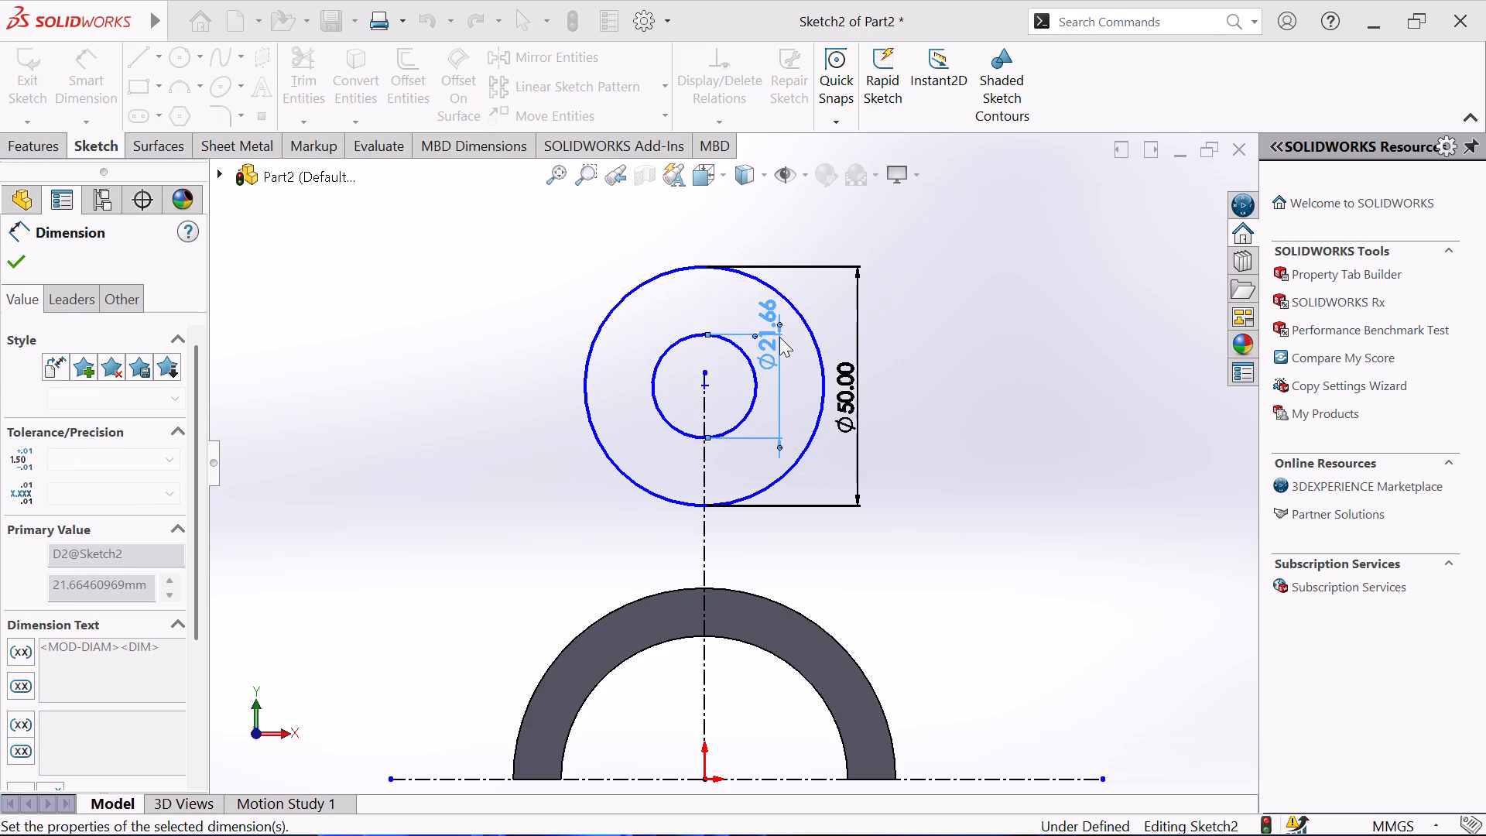
Dimension the vertical distance from the origin to the circles' centre as 100 mm and end dimensioning.
{"action": "scroll", "coordinate": [748, 405], "scroll_direction": "up", "scroll_amount": 1}
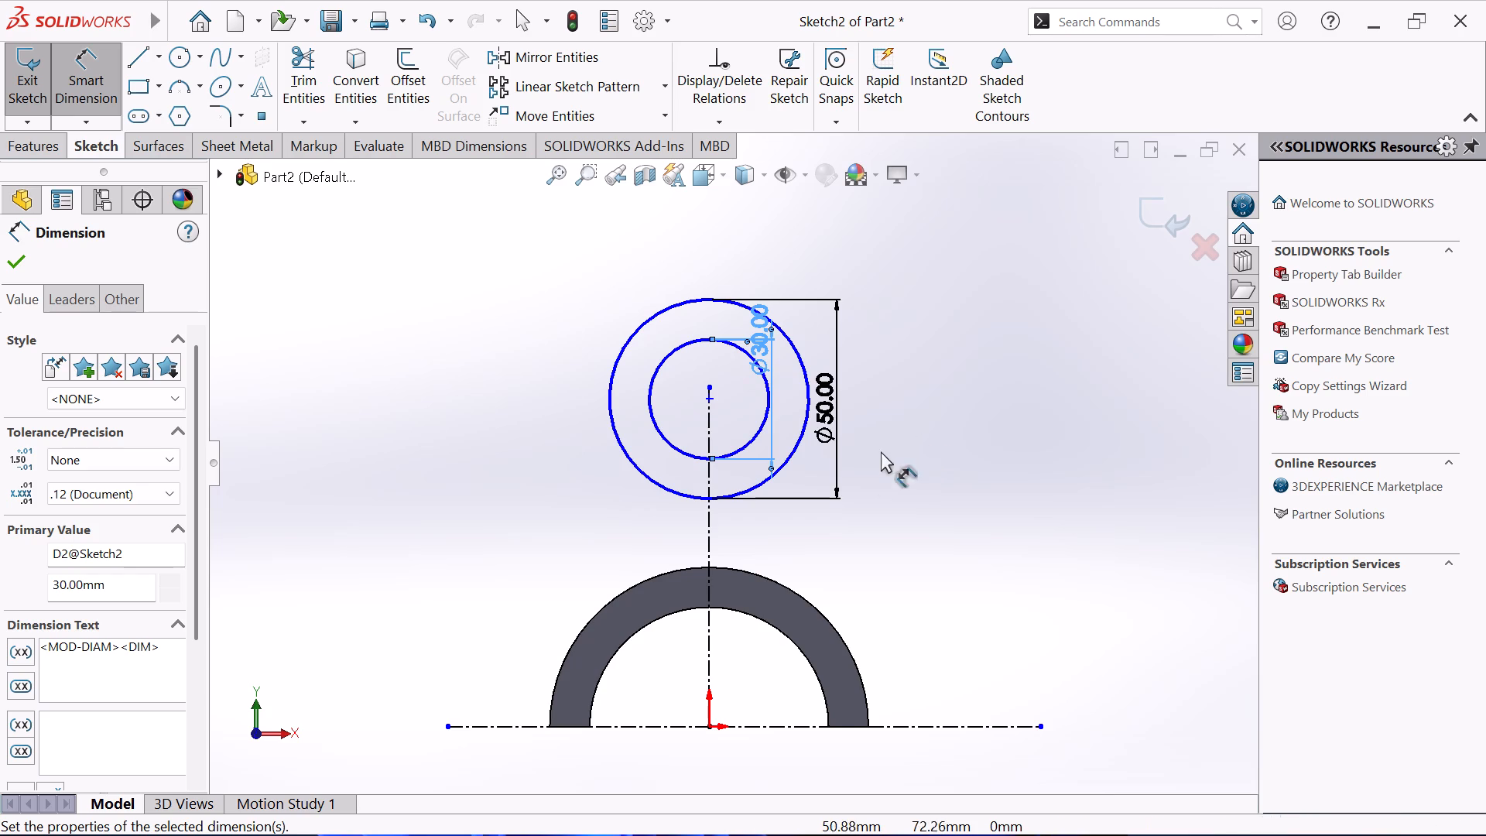
{"action": "left_click", "coordinate": [711, 403]}
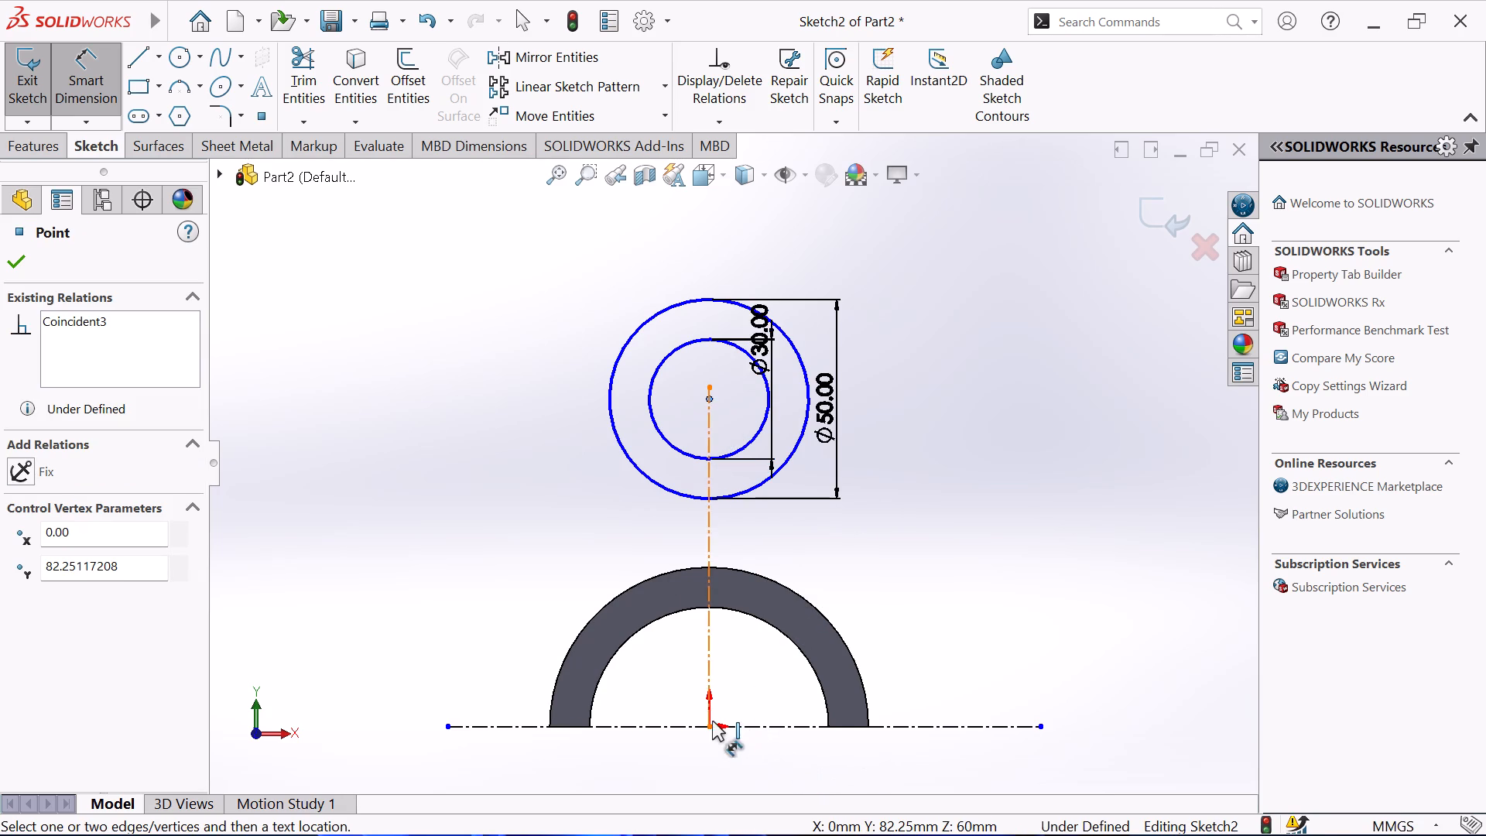
{"action": "left_click", "coordinate": [709, 729]}
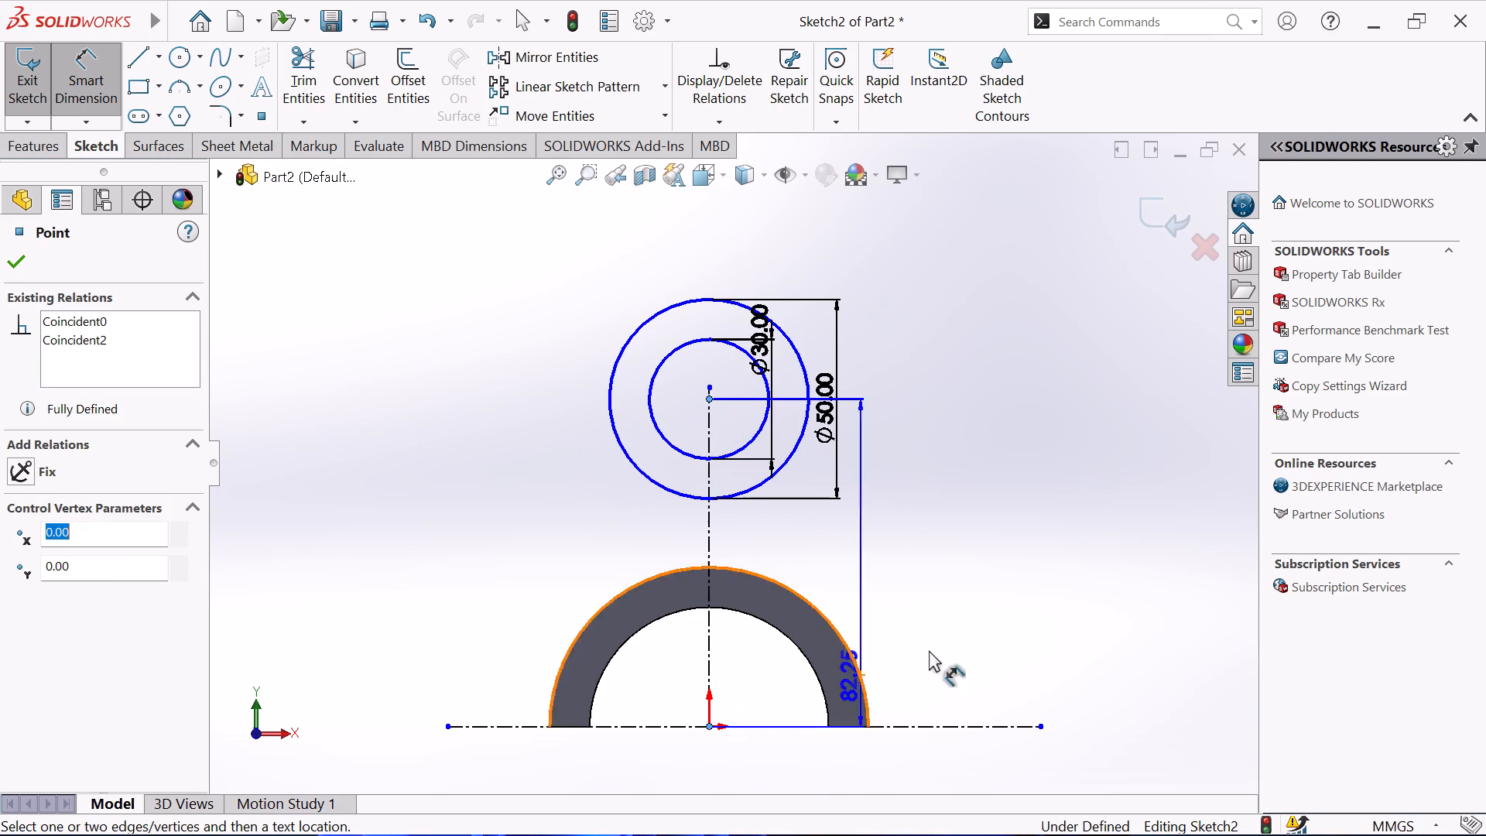
{"action": "left_click", "coordinate": [991, 574]}
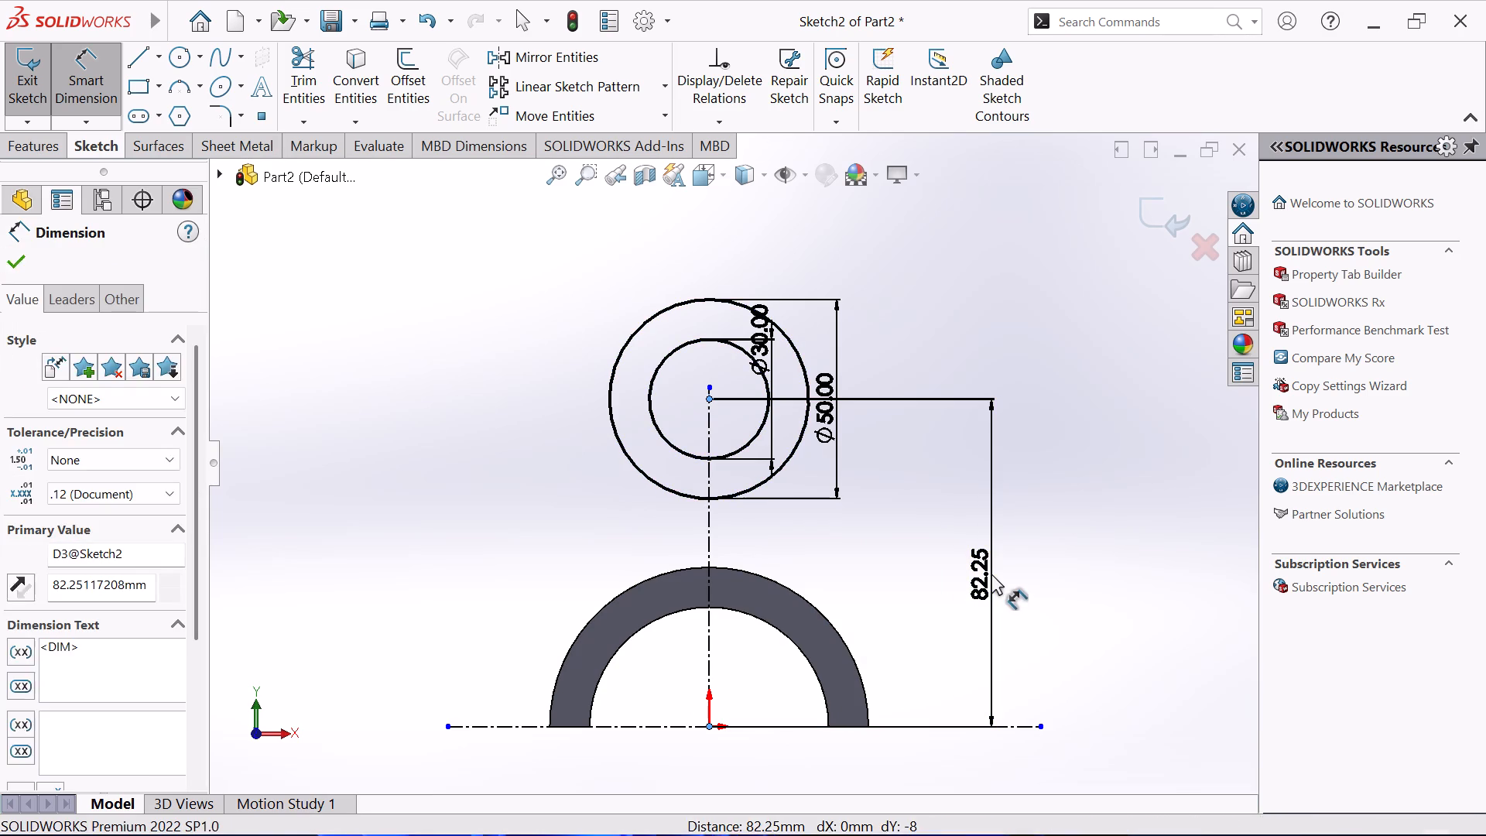
{"action": "type", "text": "100"}
{"action": "key", "text": "Return"}
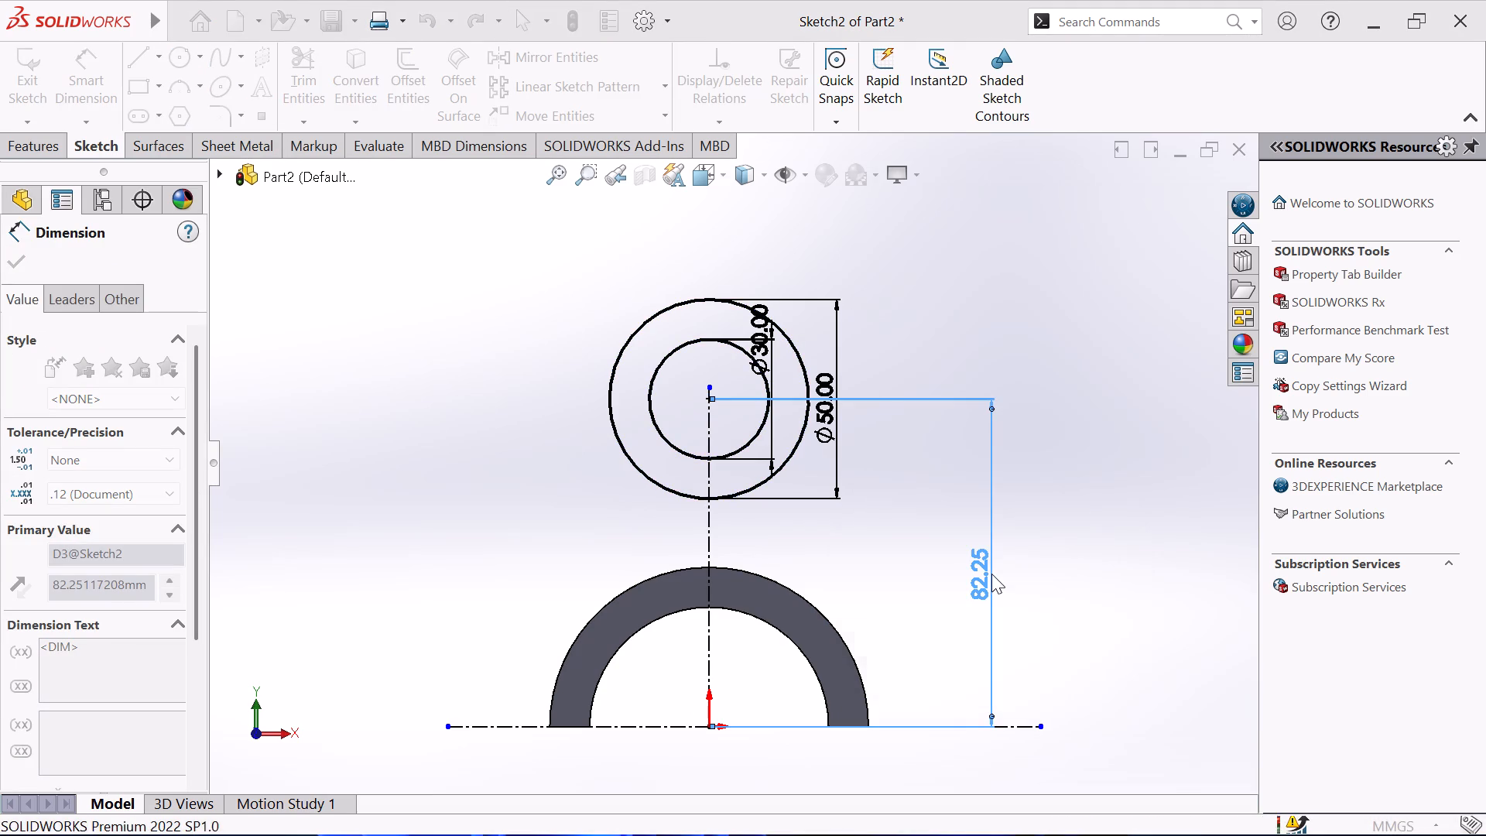
{"action": "scroll", "coordinate": [873, 471], "scroll_direction": "up", "scroll_amount": 2}
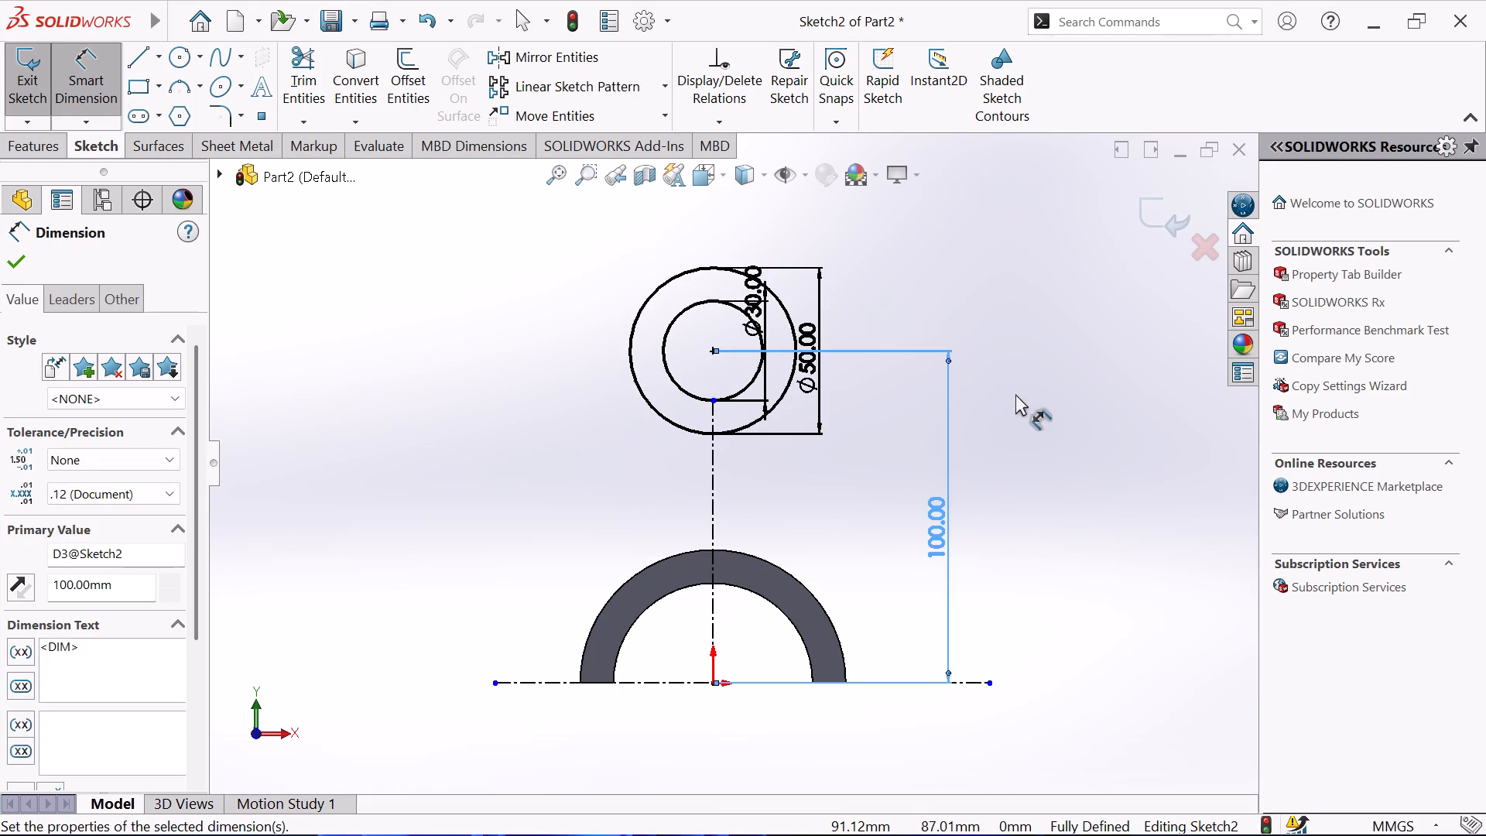
{"action": "right_click", "coordinate": [1015, 394]}
{"action": "left_click", "coordinate": [1085, 468]}
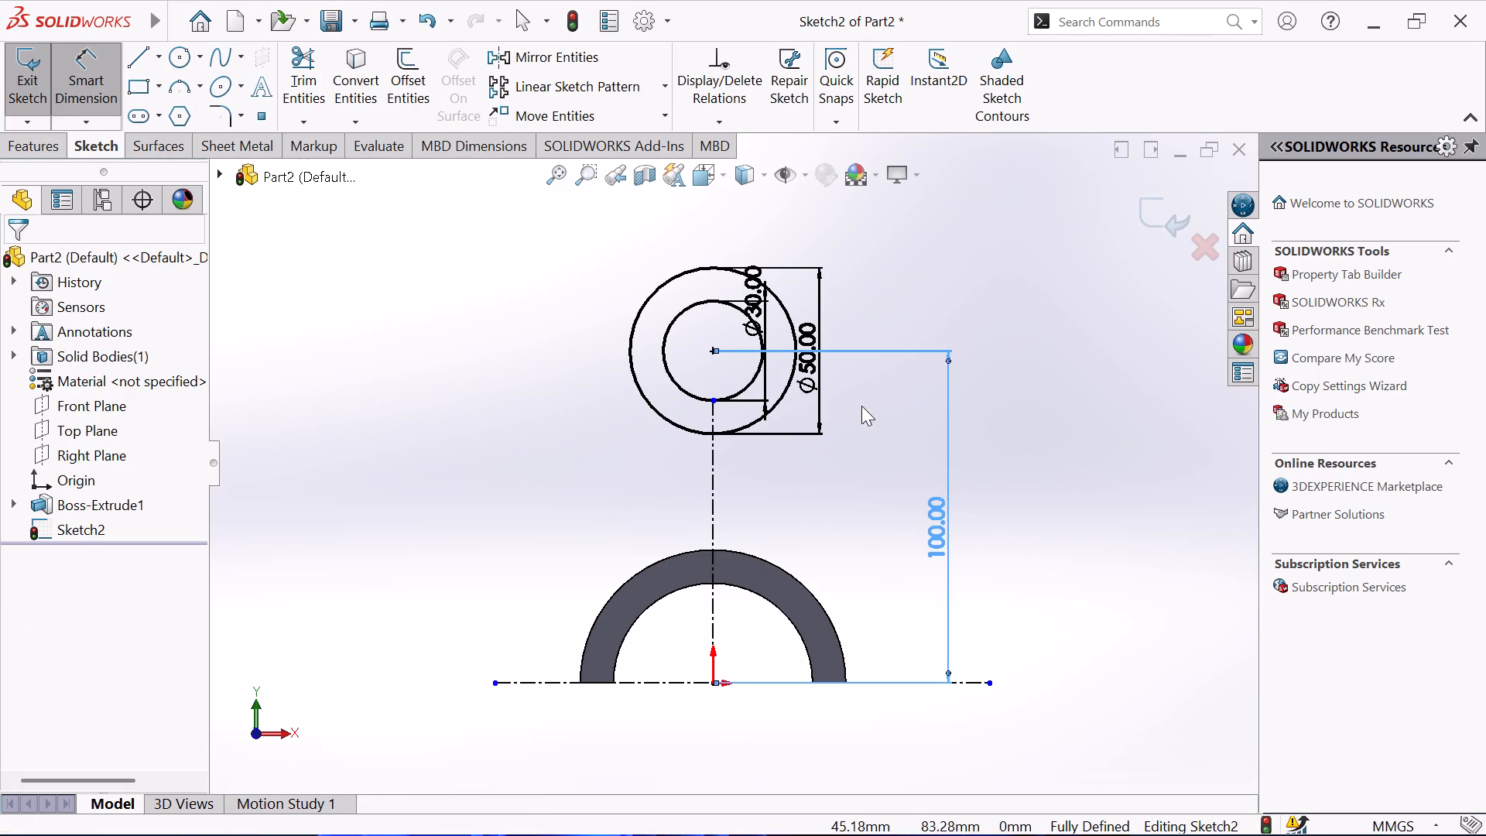
Sketch a horizontal centerline about 151 mm long through the circles' centre, extending past both sides of the outer circle.
{"action": "left_click", "coordinate": [162, 60]}
{"action": "left_click", "coordinate": [139, 111]}
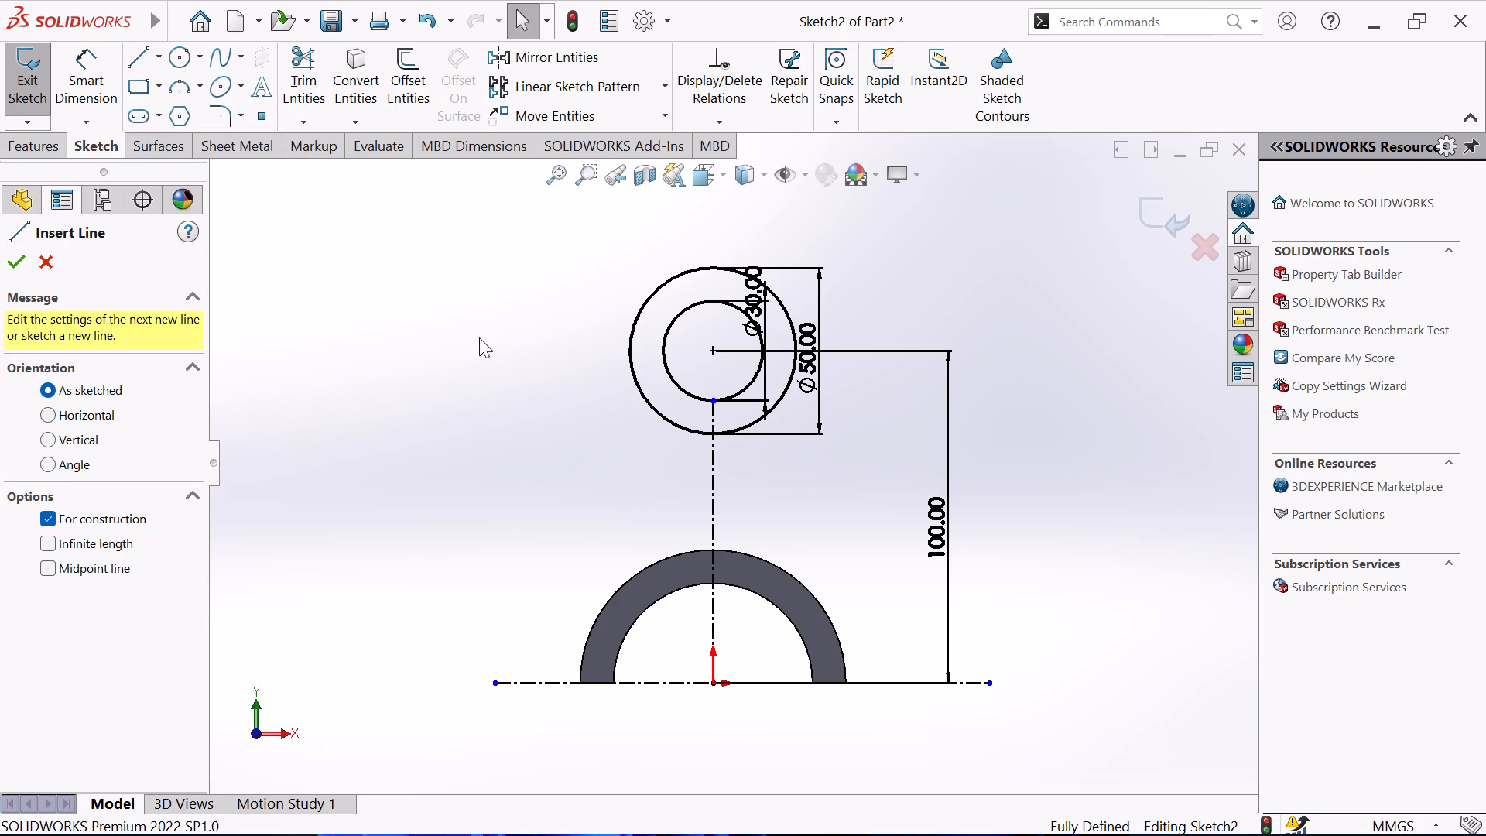
{"action": "left_click", "coordinate": [530, 351]}
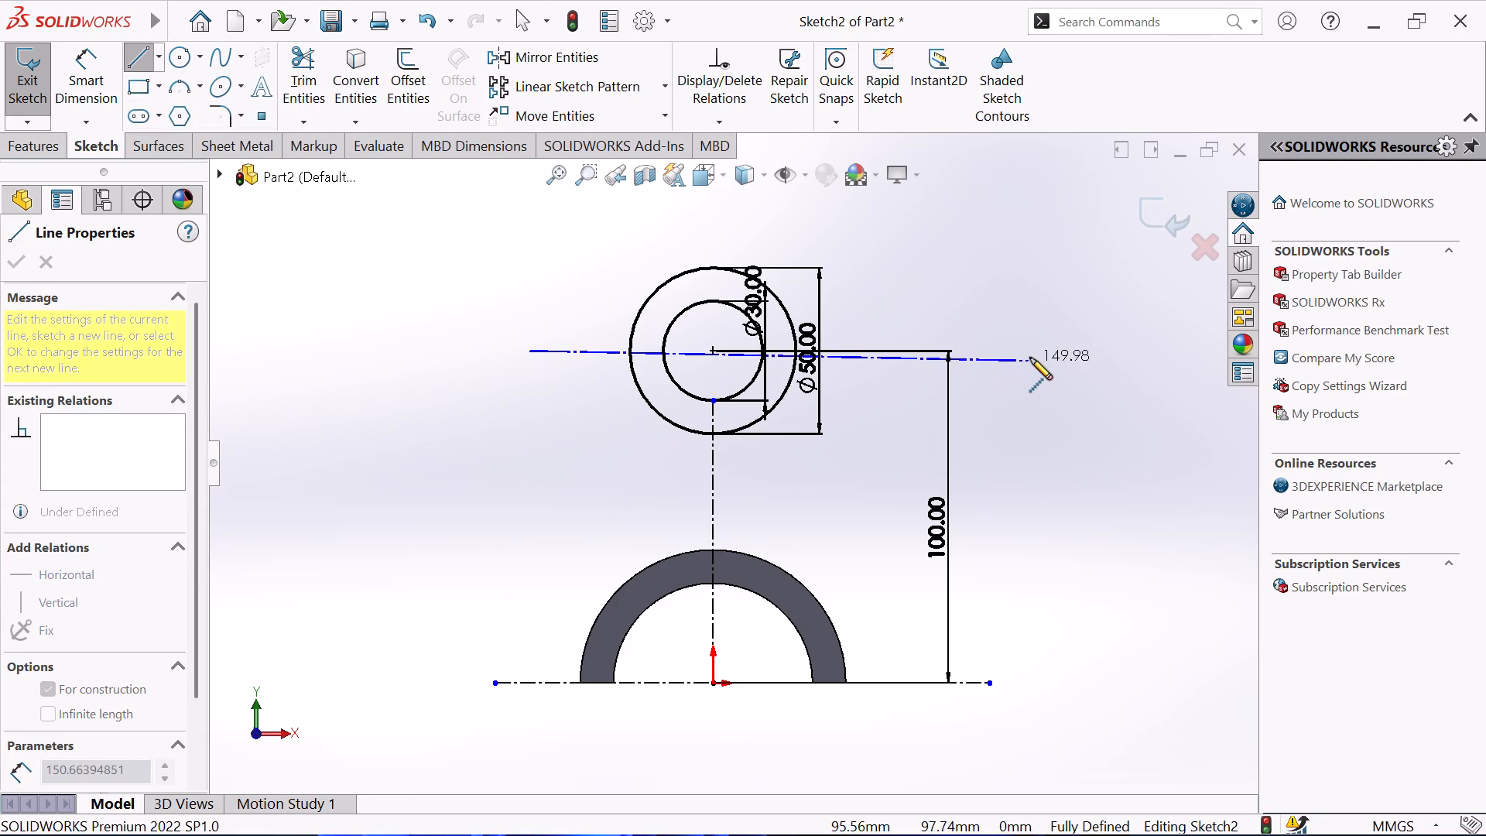
{"action": "left_click", "coordinate": [1032, 354]}
{"action": "right_click", "coordinate": [1029, 313]}
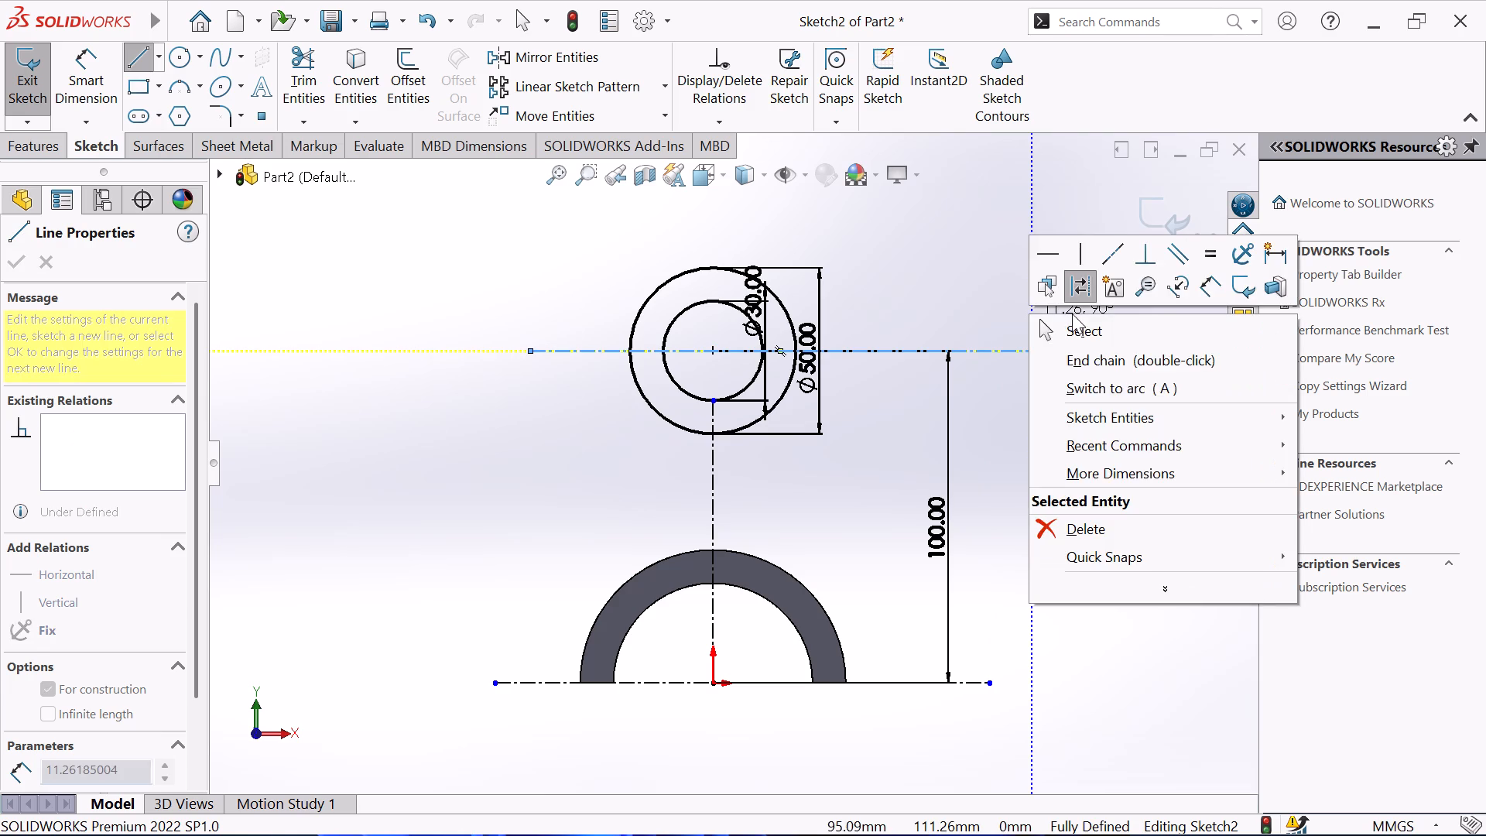
{"action": "left_click", "coordinate": [1072, 313]}
{"action": "right_click", "coordinate": [1068, 332]}
{"action": "left_click", "coordinate": [1094, 343]}
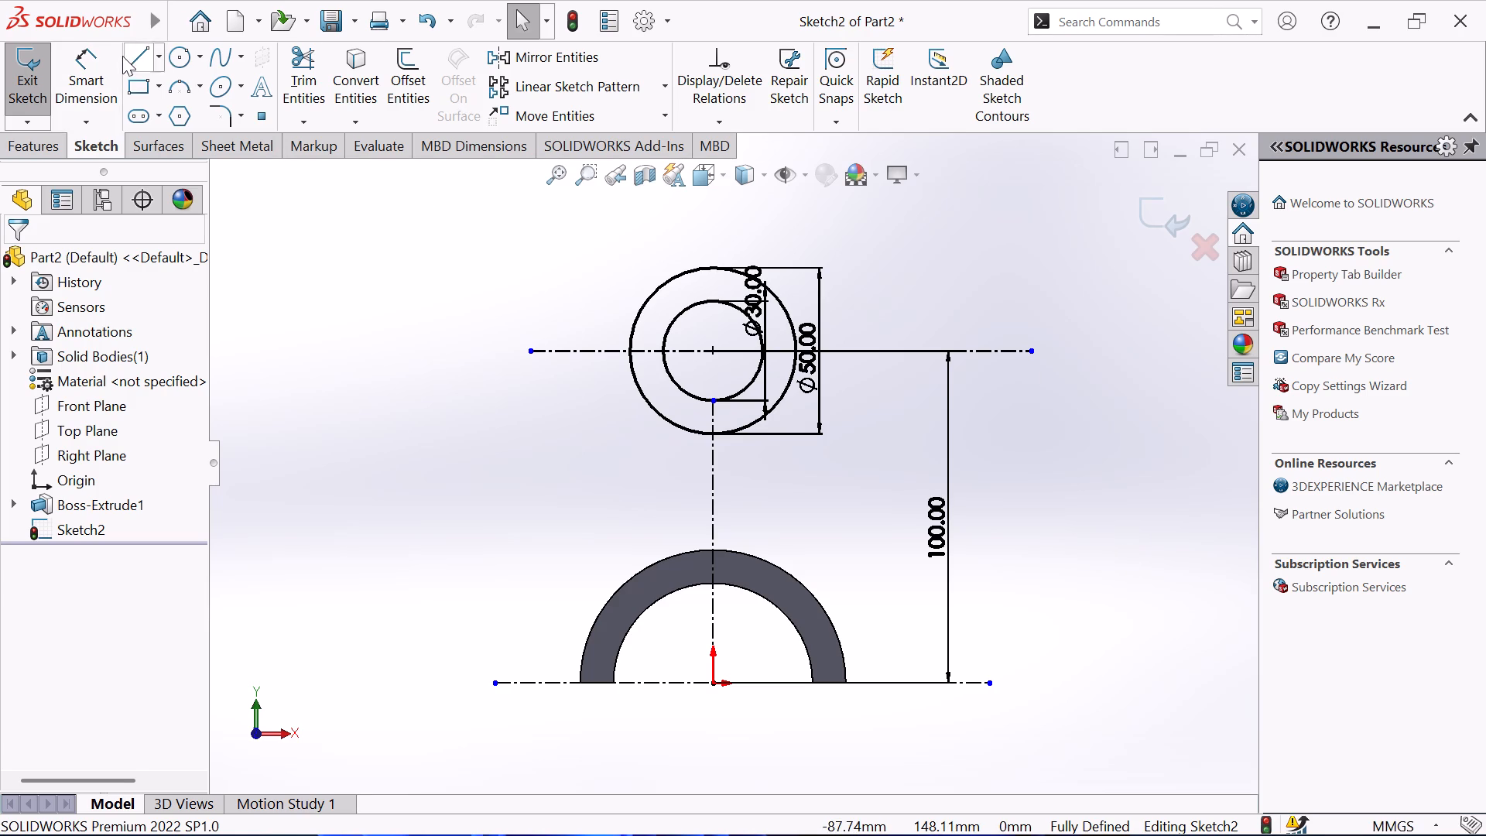
Trim away the upper halves of both concentric circles above the horizontal centerline, using Trim to closest.
{"action": "left_click", "coordinate": [294, 56]}
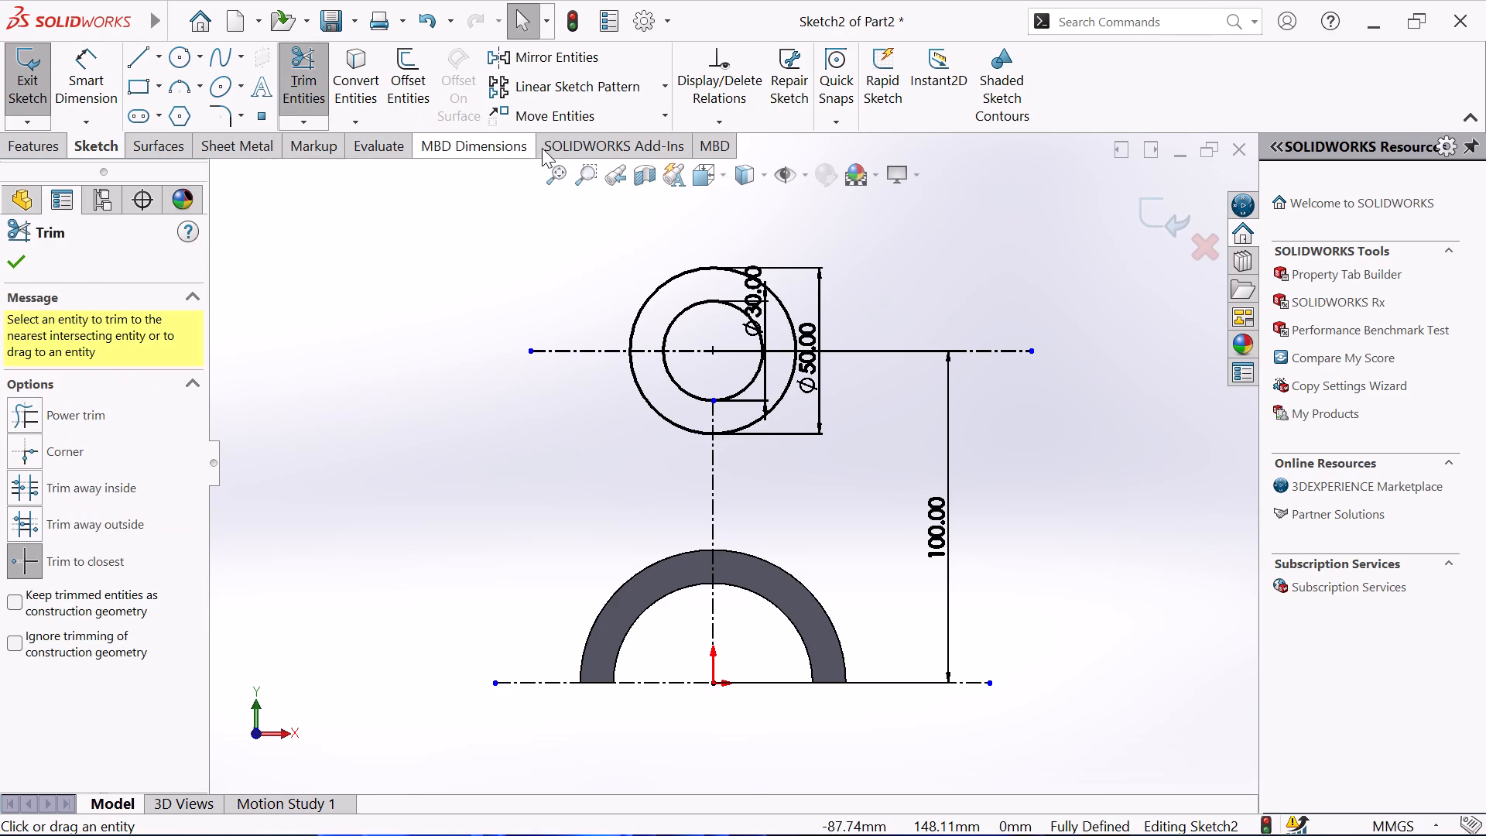
{"action": "left_click", "coordinate": [688, 272]}
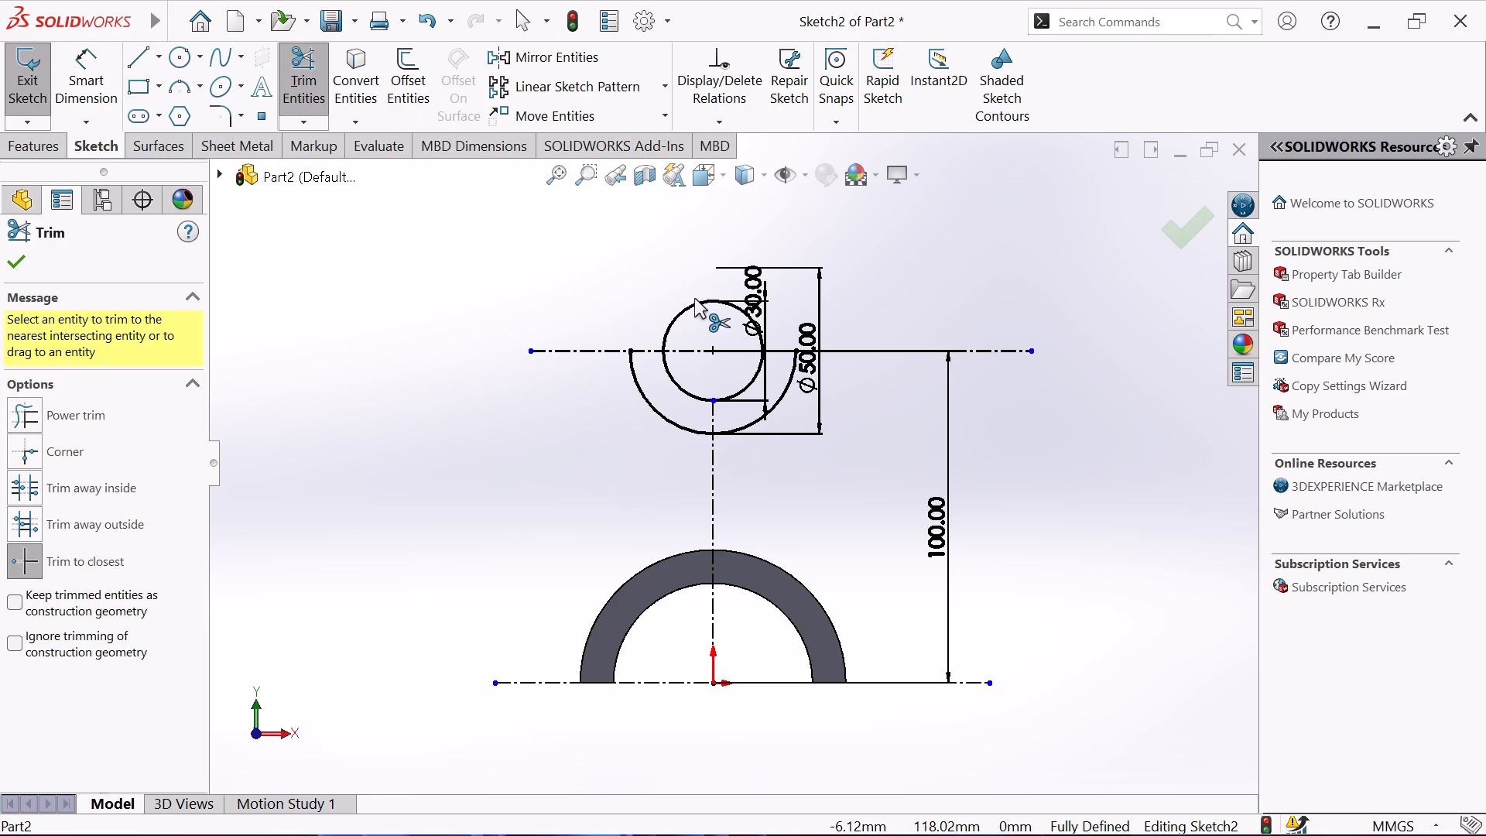
{"action": "left_click", "coordinate": [696, 300]}
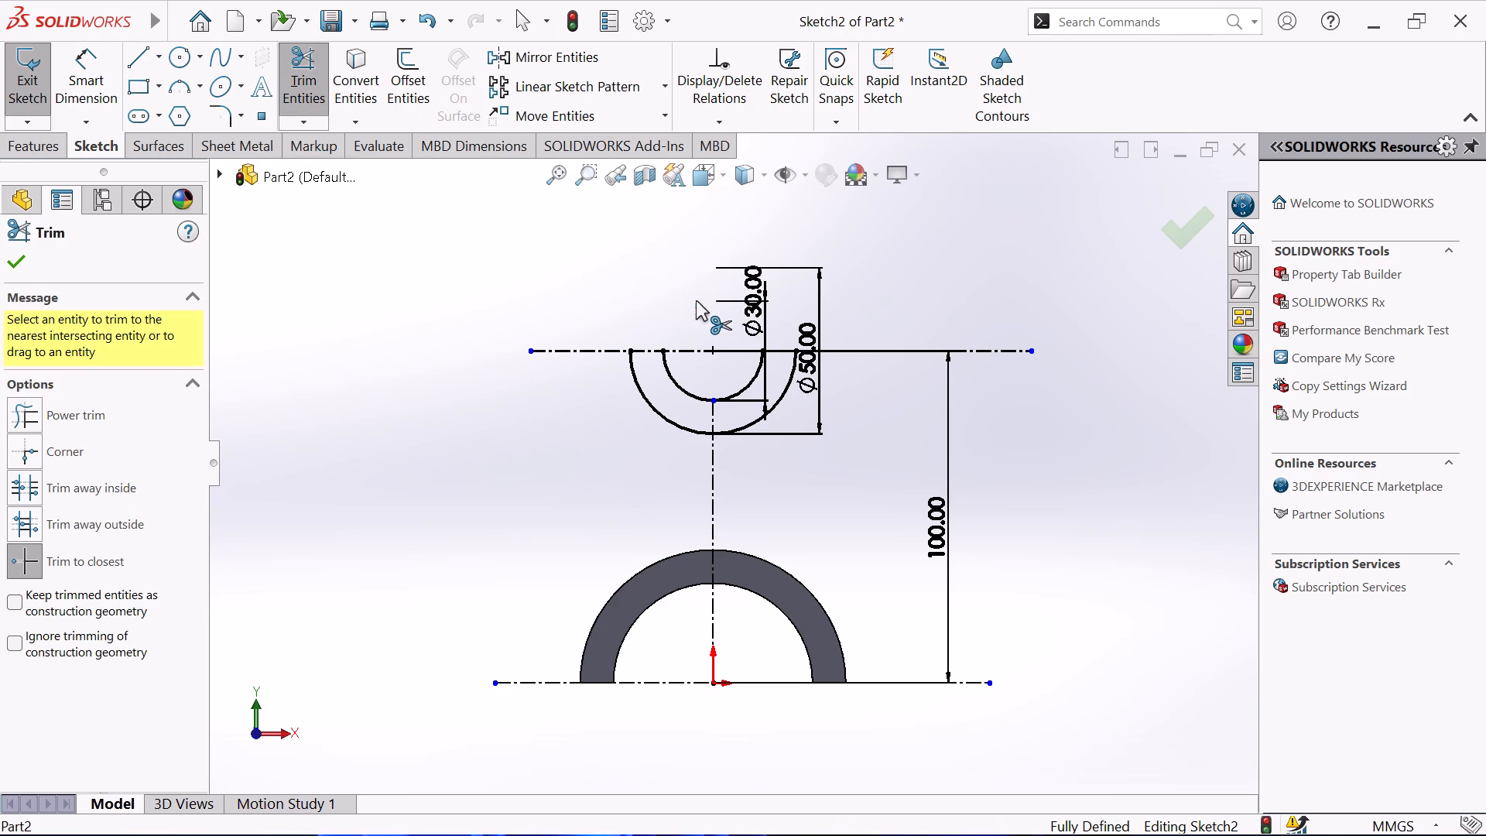
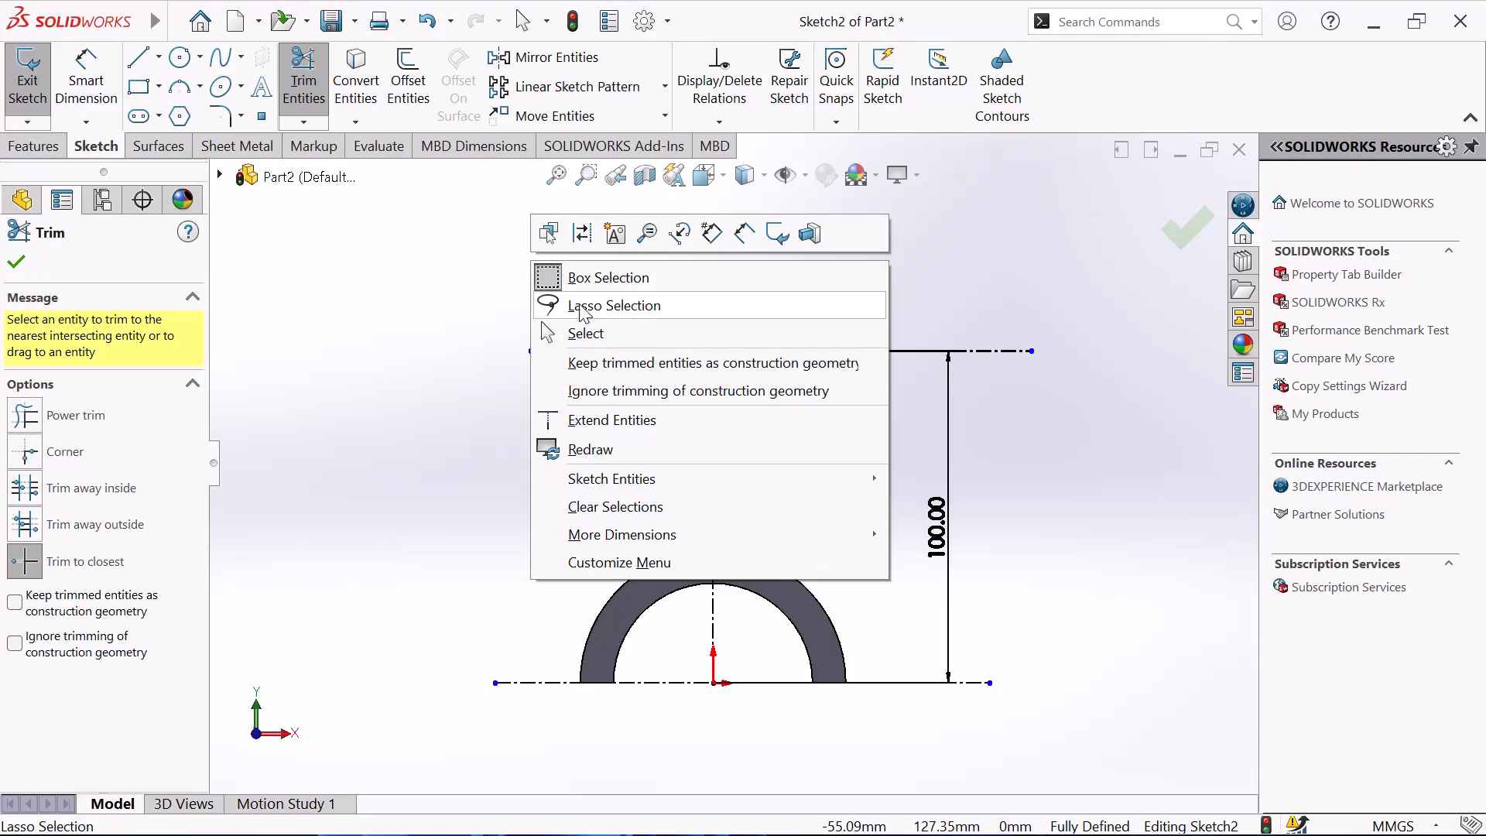
Sketch a horizontal 50 mm line joining the two upper ends of the larger half-circle, and end the line.
{"action": "left_click", "coordinate": [596, 331]}
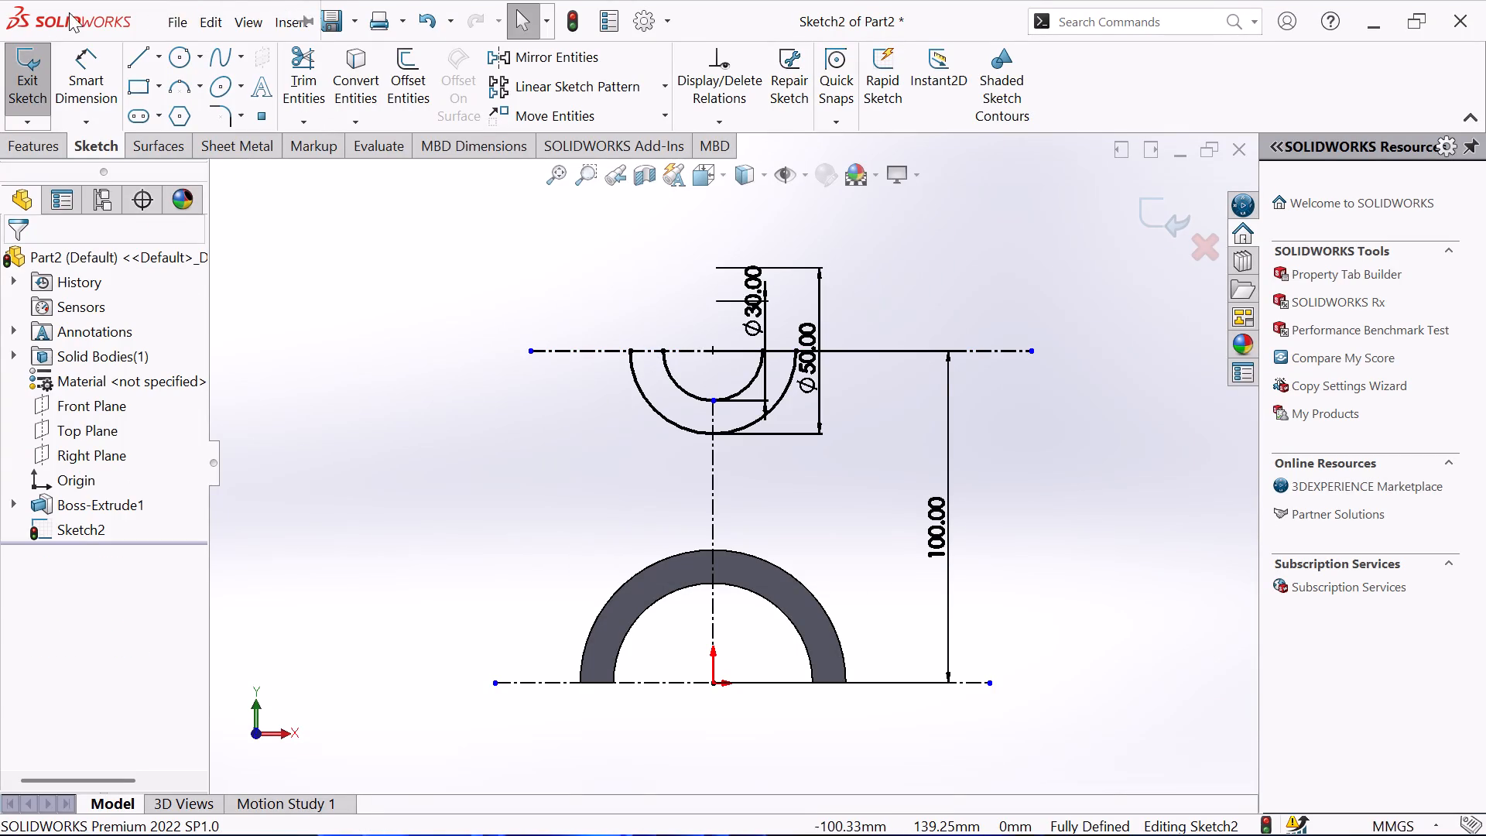
{"action": "left_click", "coordinate": [135, 54]}
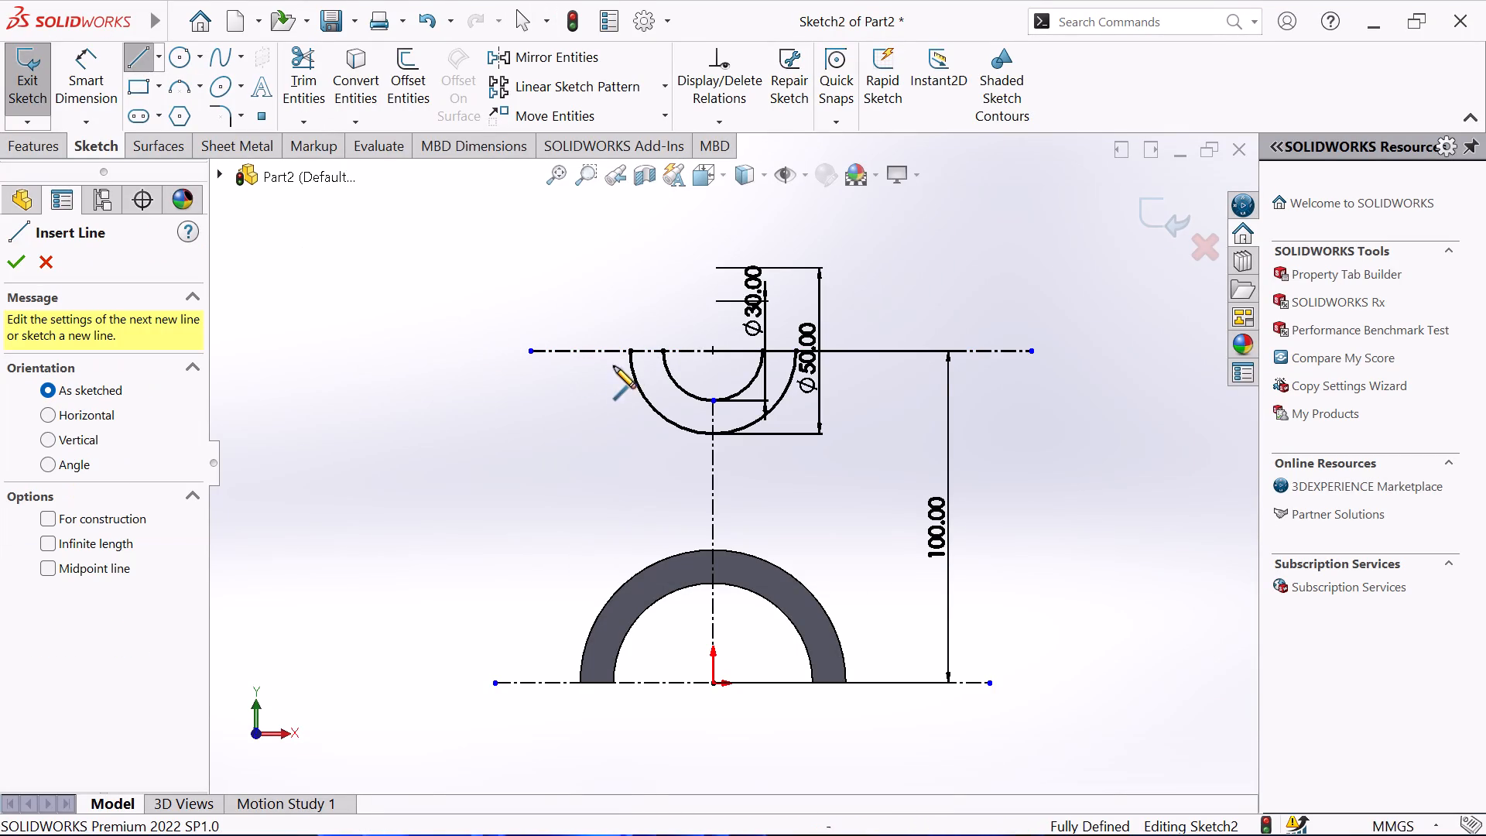
{"action": "left_click", "coordinate": [631, 353]}
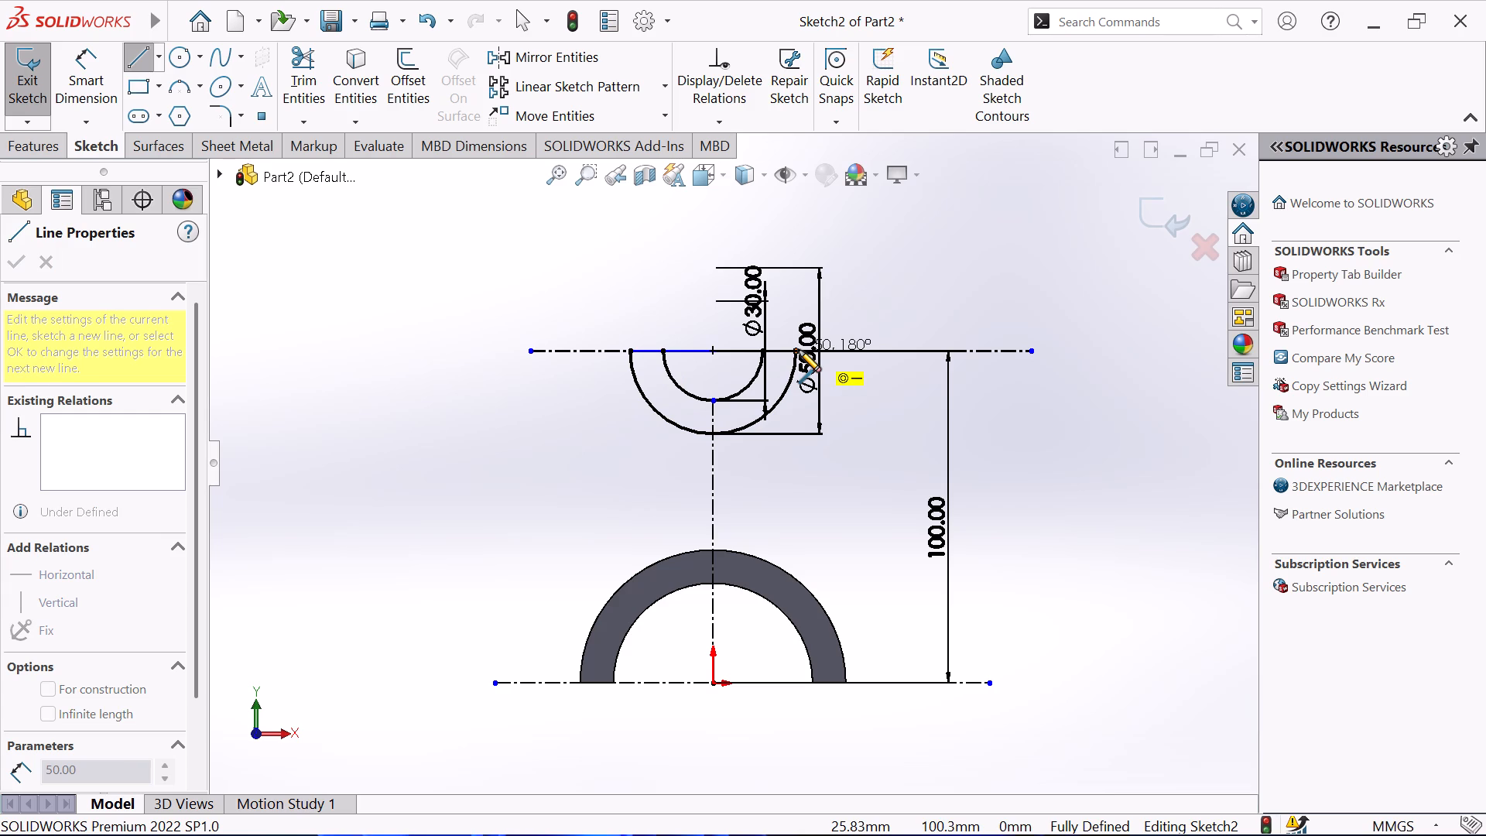
{"action": "left_click", "coordinate": [796, 349]}
{"action": "right_click", "coordinate": [886, 274]}
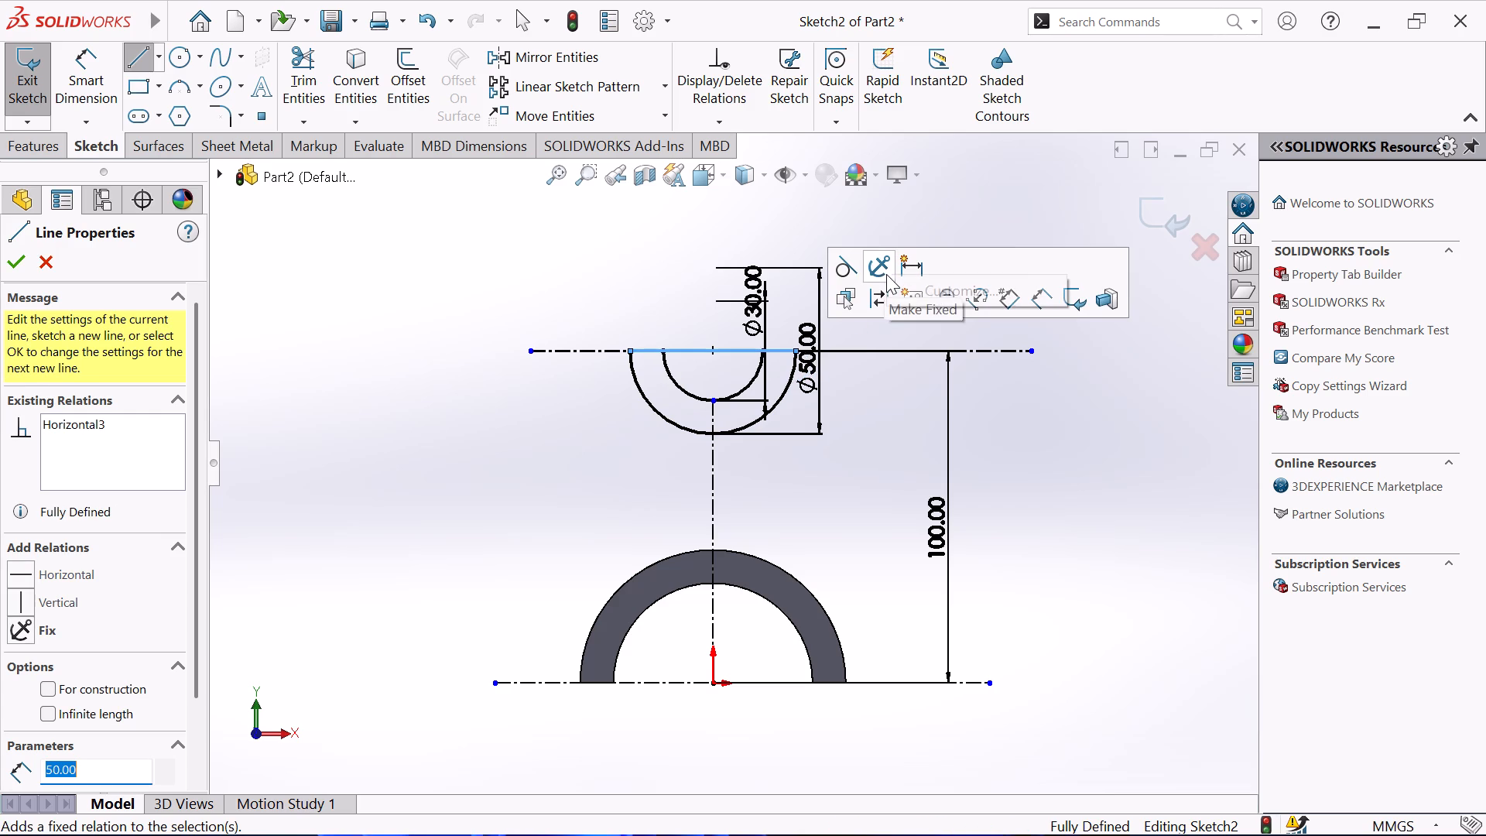
{"action": "right_click", "coordinate": [644, 217]}
{"action": "left_click", "coordinate": [684, 240]}
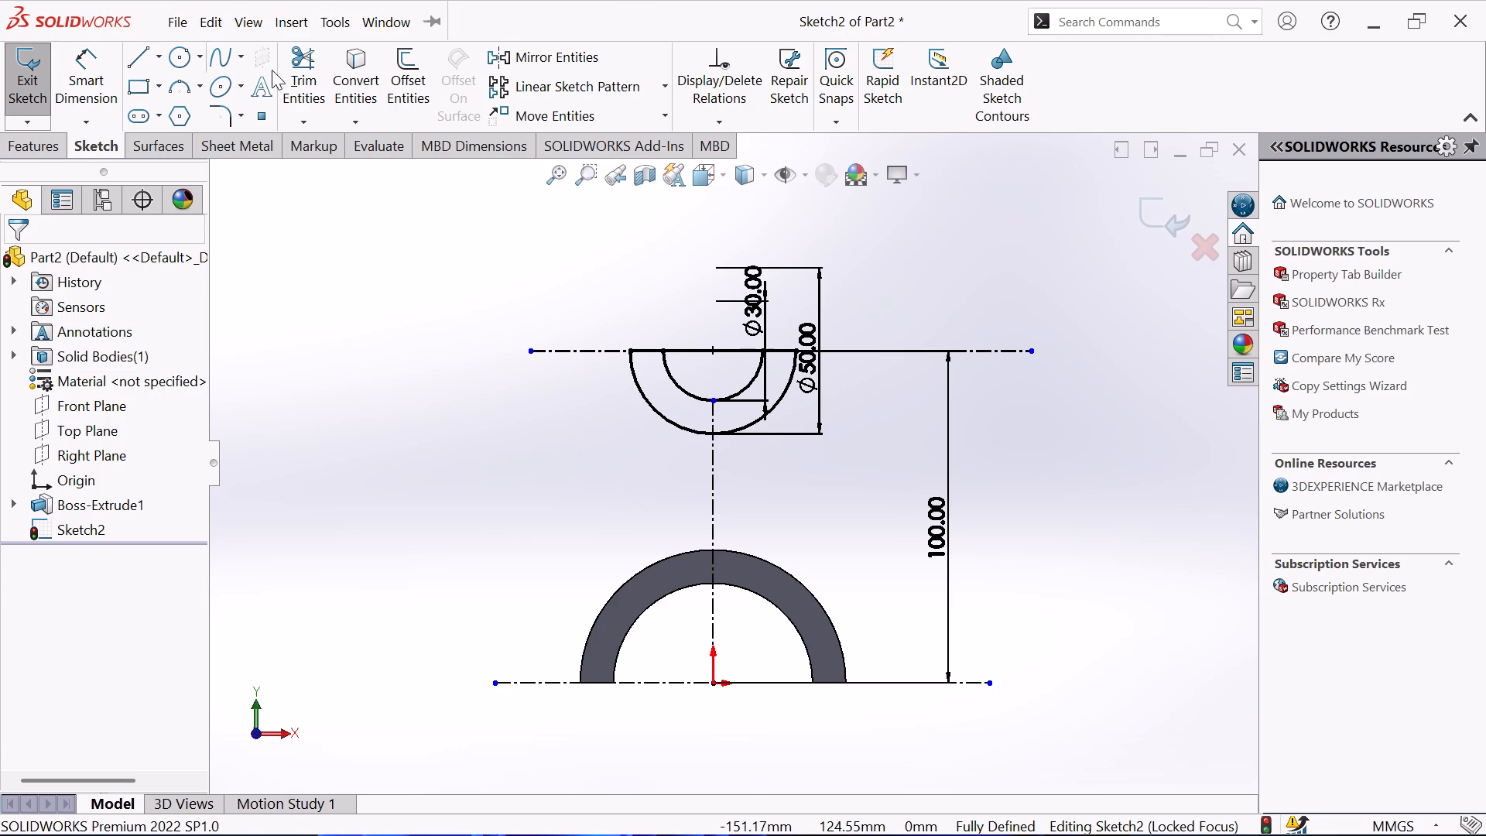
Trim away the part of the 50 mm line spanning the inner half-circle's opening, using Trim to closest.
{"action": "left_click", "coordinate": [306, 77]}
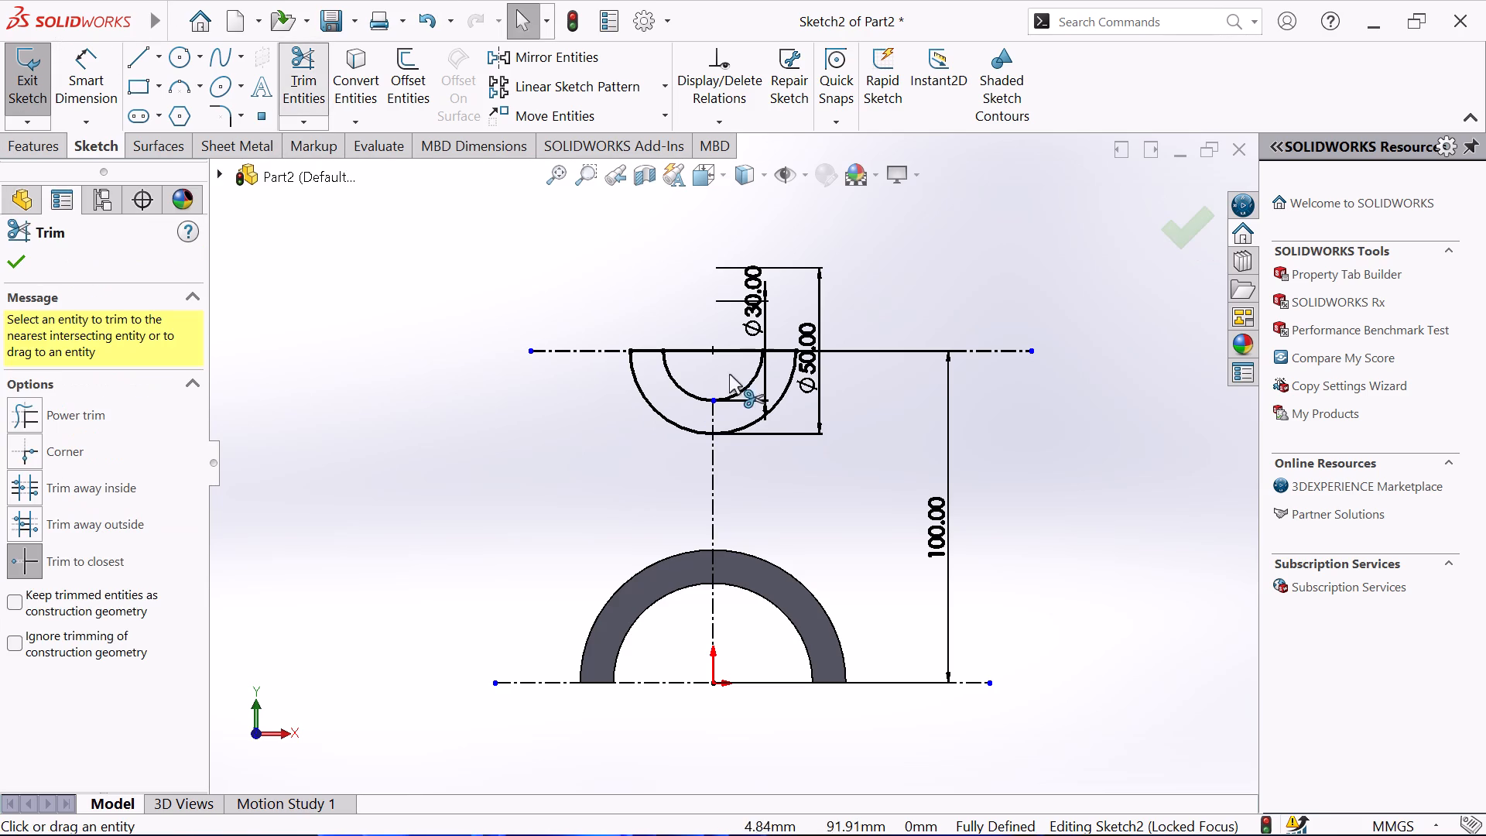
{"action": "left_click", "coordinate": [699, 353]}
{"action": "left_click", "coordinate": [748, 347]}
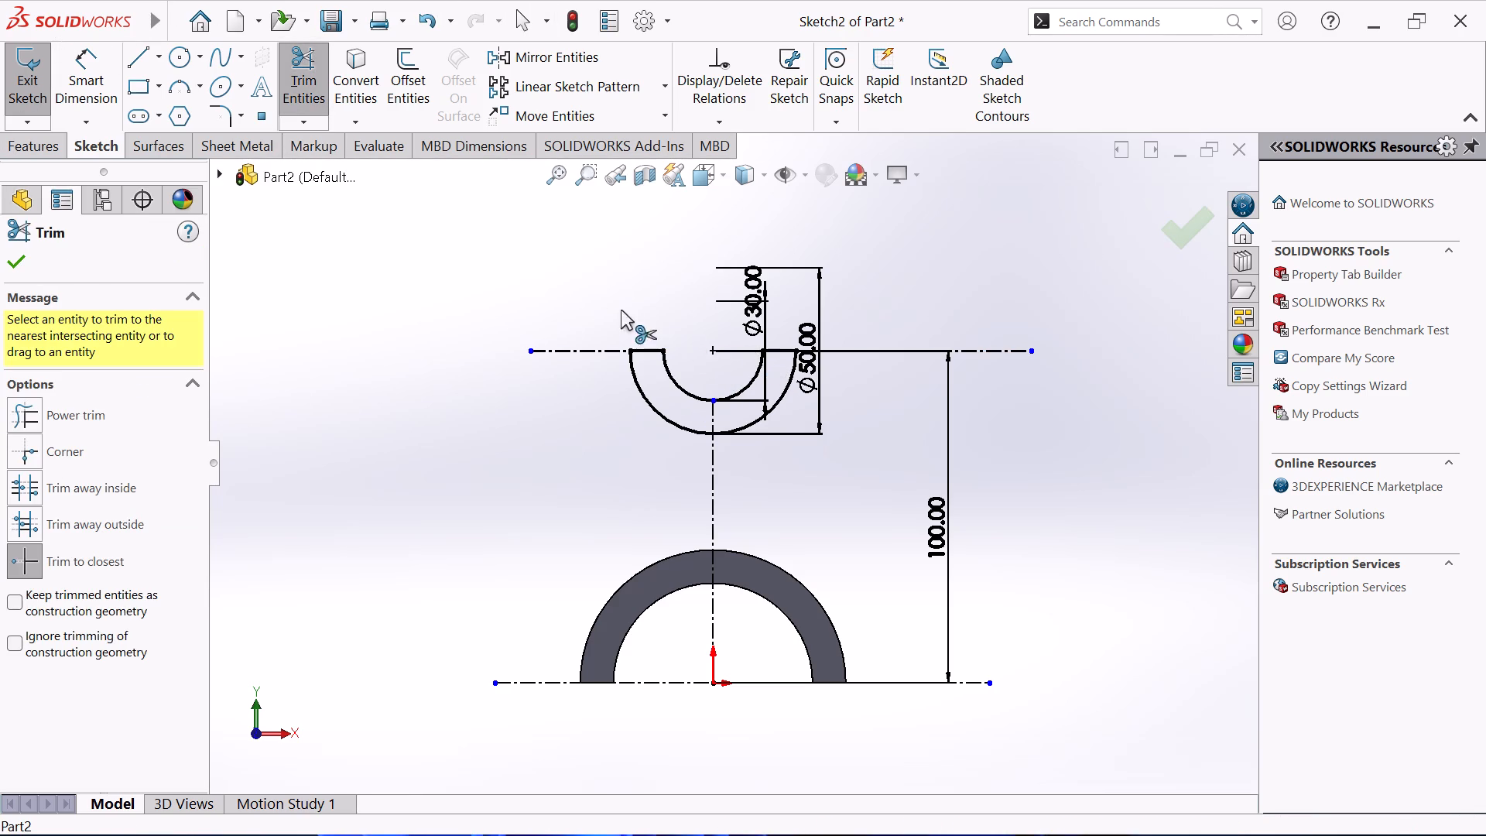
{"action": "left_click", "coordinate": [736, 350]}
{"action": "left_click", "coordinate": [737, 350]}
{"action": "right_click", "coordinate": [601, 267]}
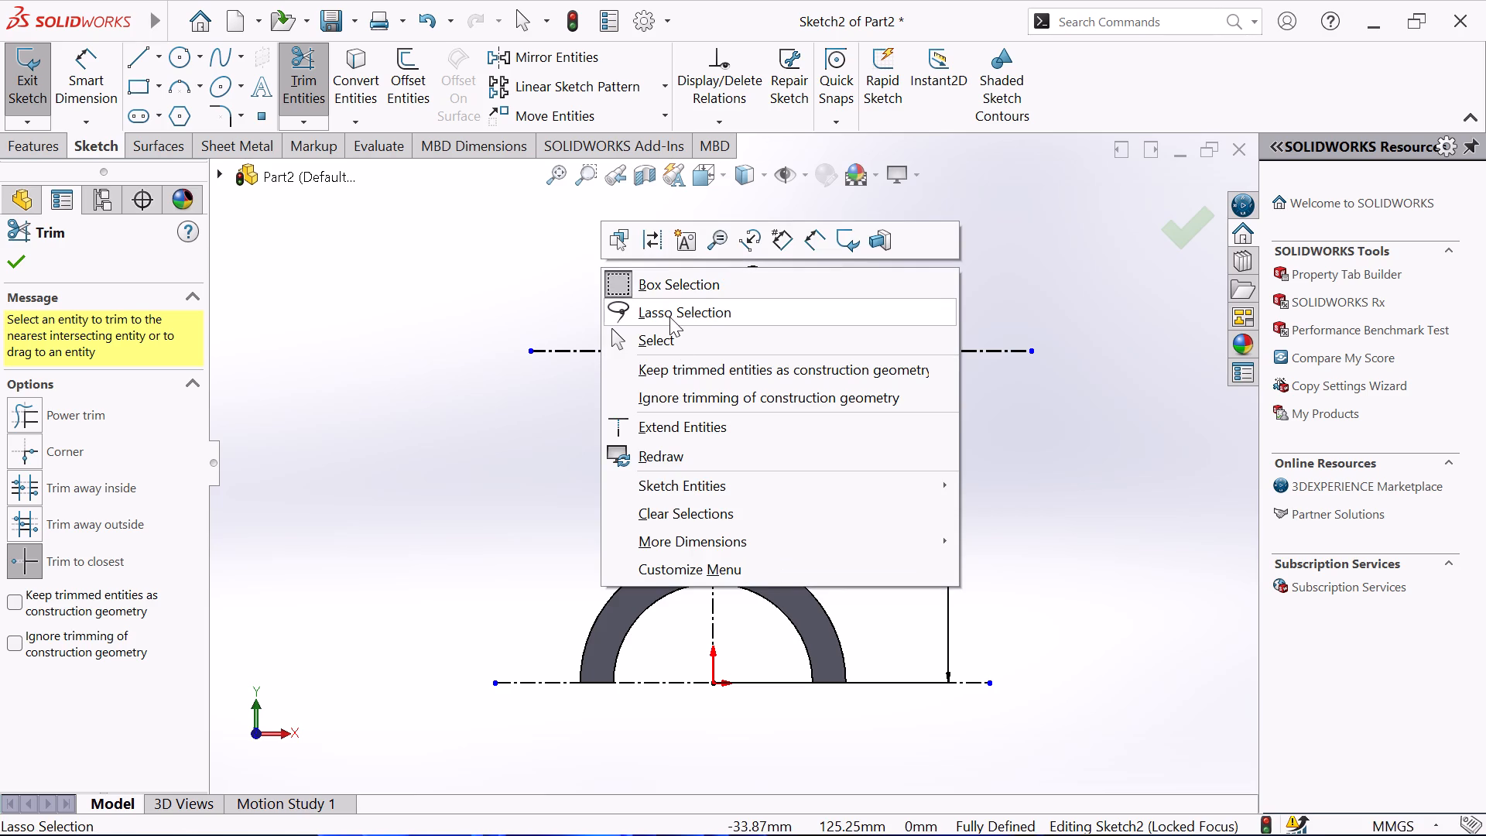
{"action": "left_click", "coordinate": [675, 344]}
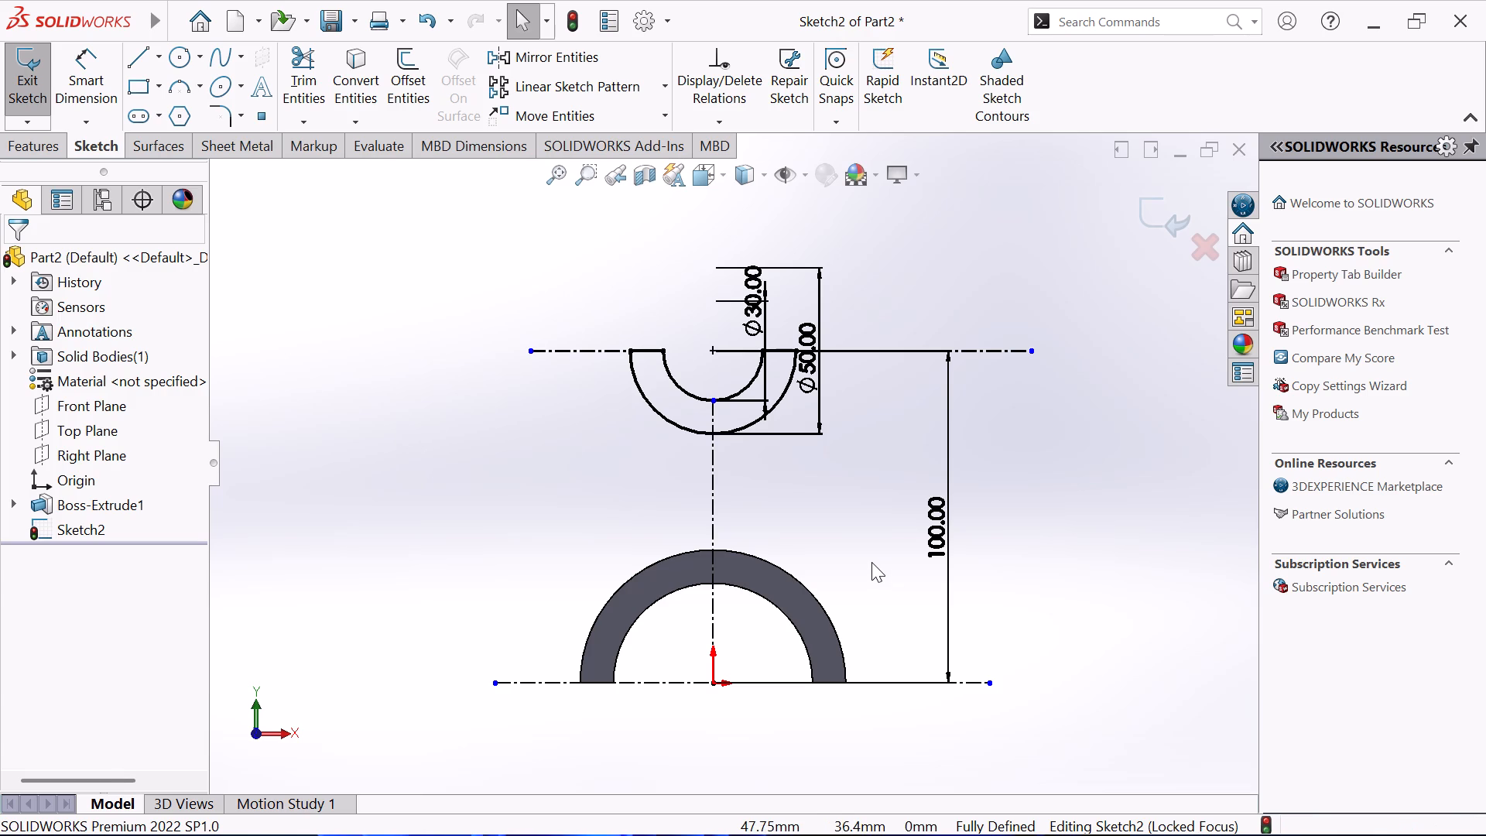
Convert the outer circular edge of the half-ring base into a sketch arc.
{"action": "left_click", "coordinate": [803, 584]}
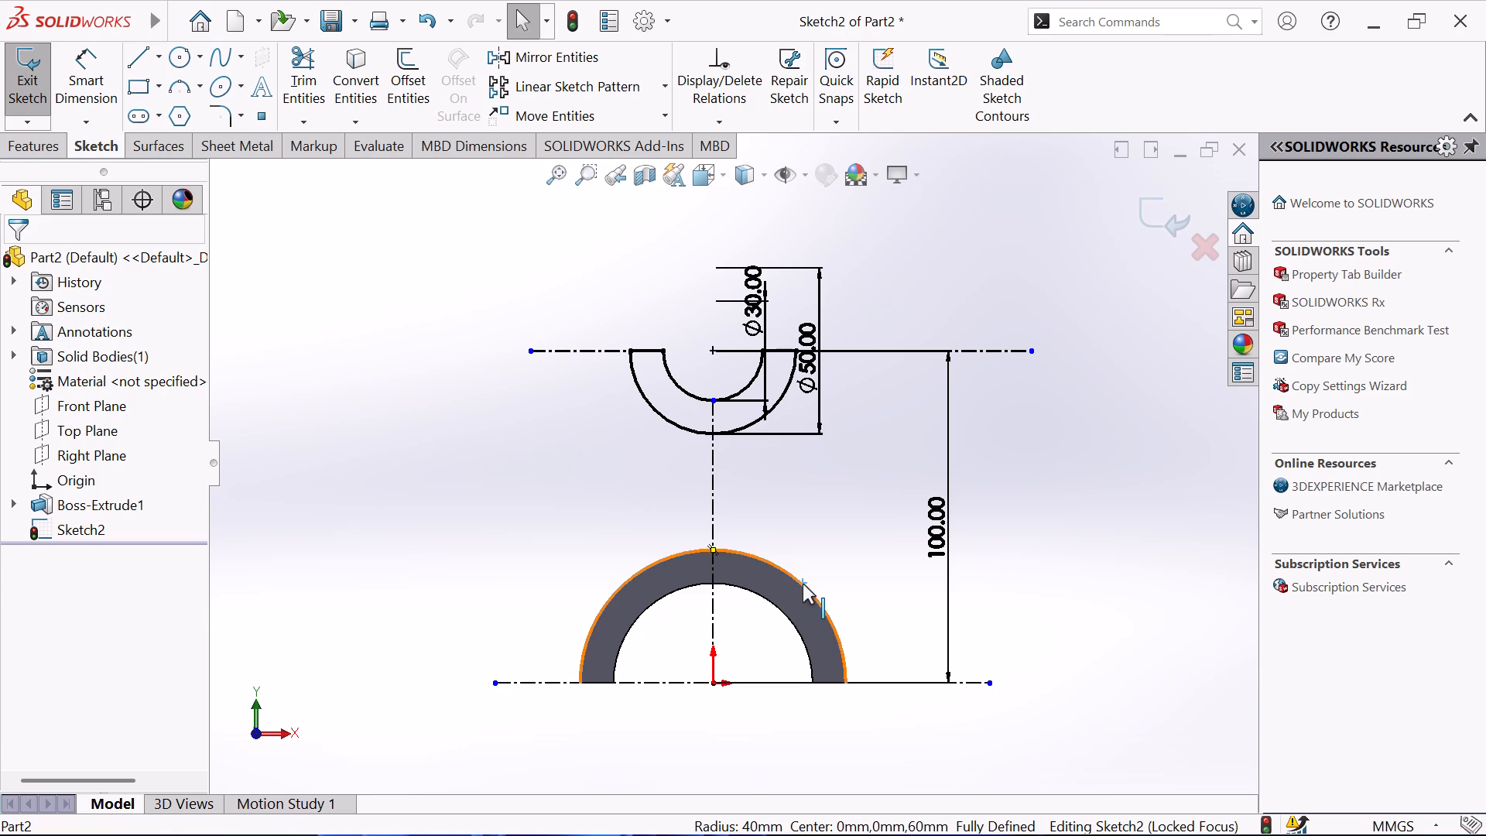
{"action": "left_click", "coordinate": [364, 67]}
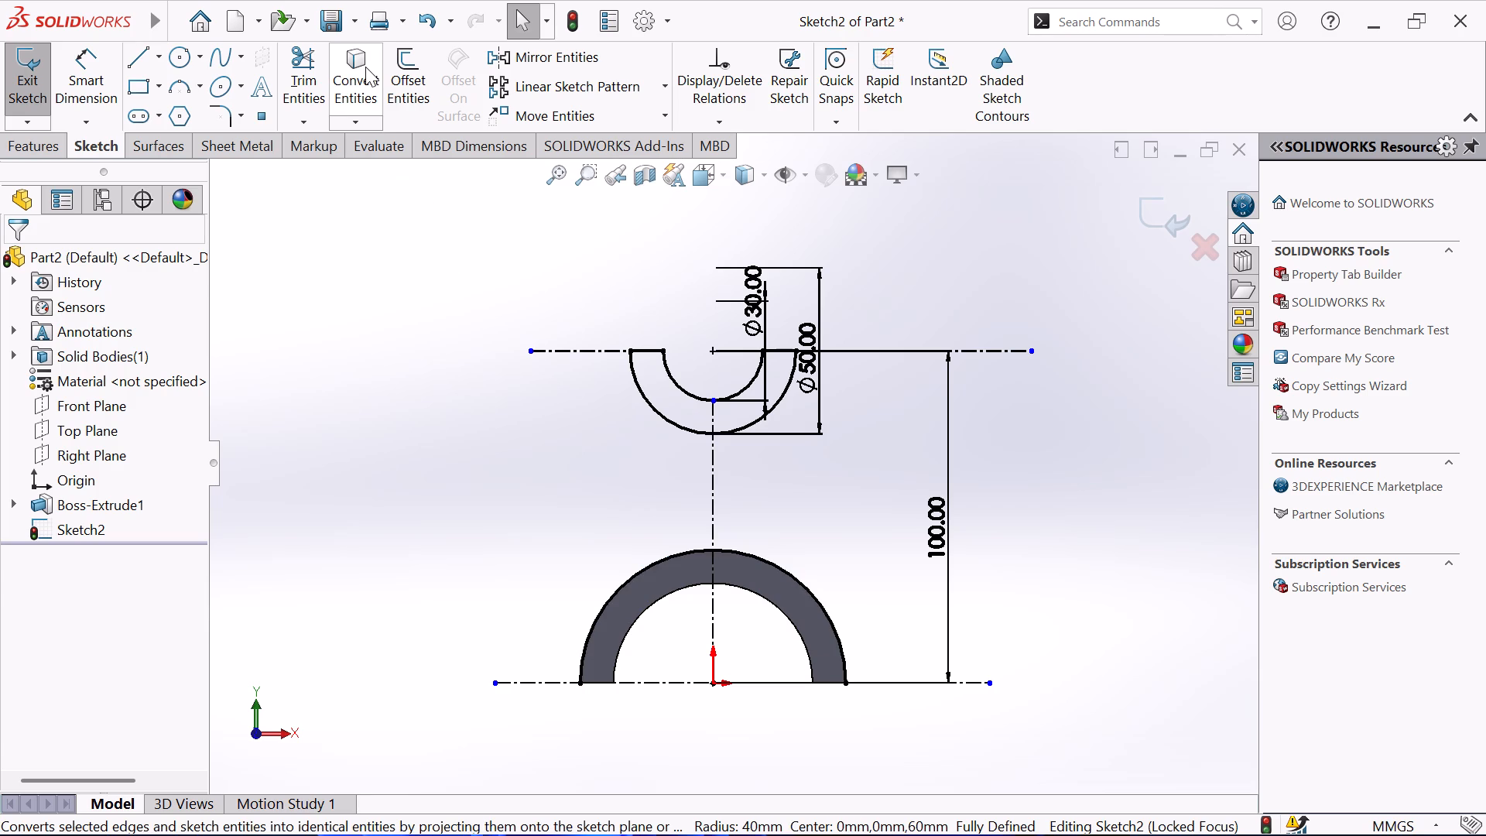
Sketch a slanted line about 97 mm long from the upper outer half-circle's left end to the converted arc, near its left end.
{"action": "left_click", "coordinate": [145, 50]}
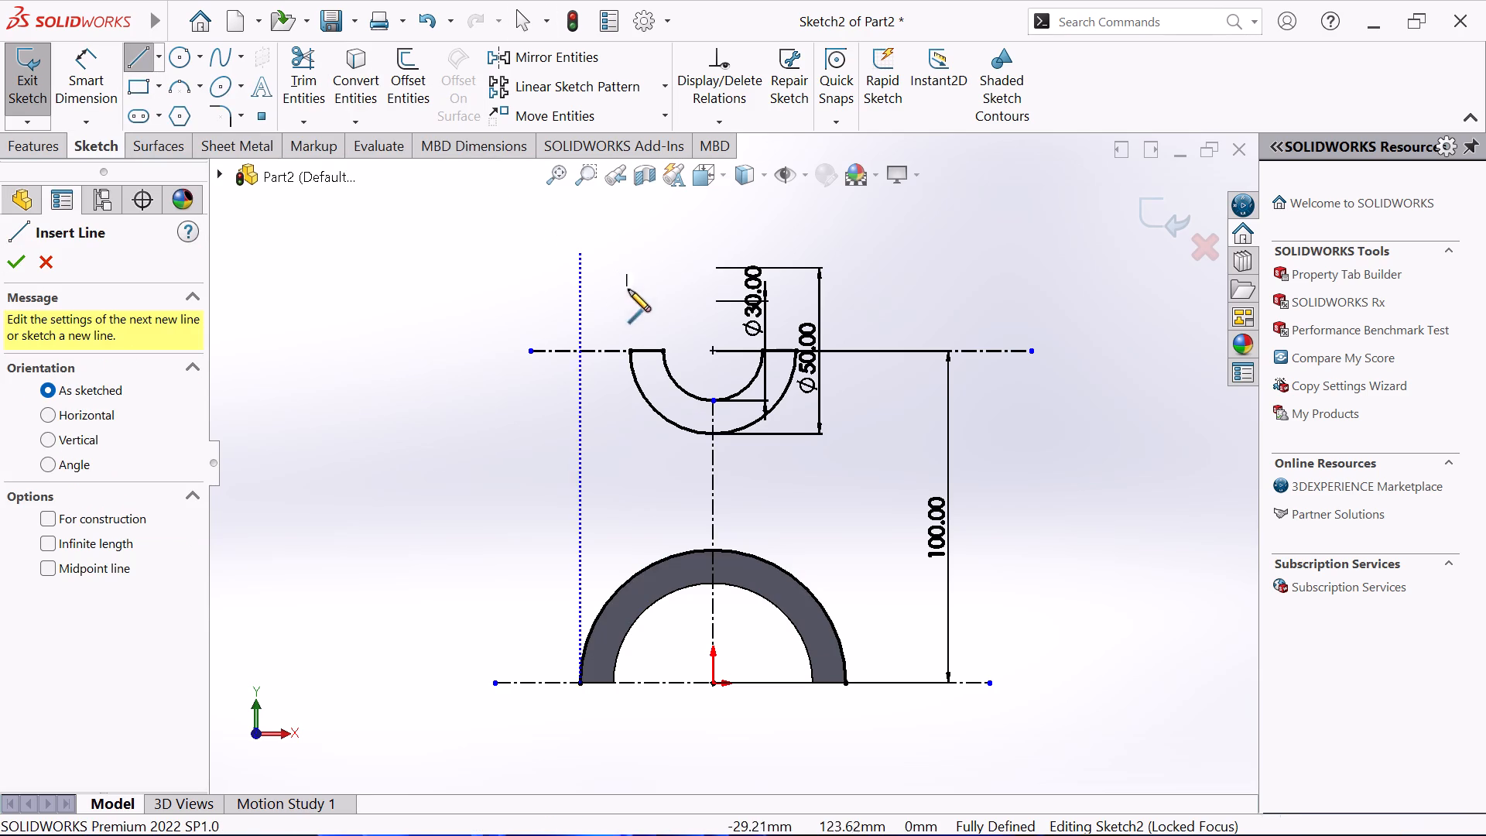
{"action": "left_click", "coordinate": [633, 349]}
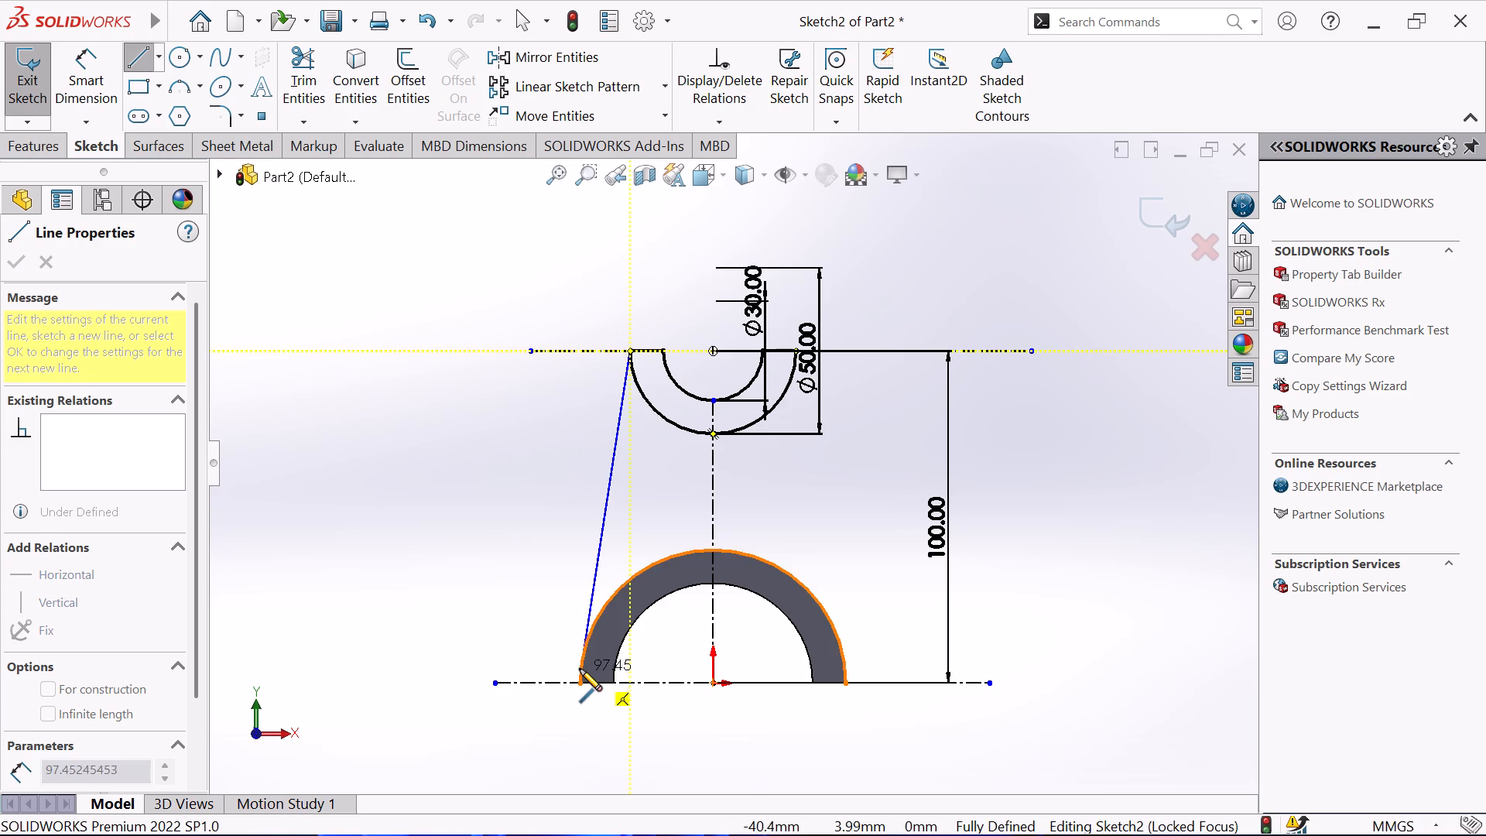
{"action": "left_click", "coordinate": [580, 669]}
{"action": "right_click", "coordinate": [361, 559]}
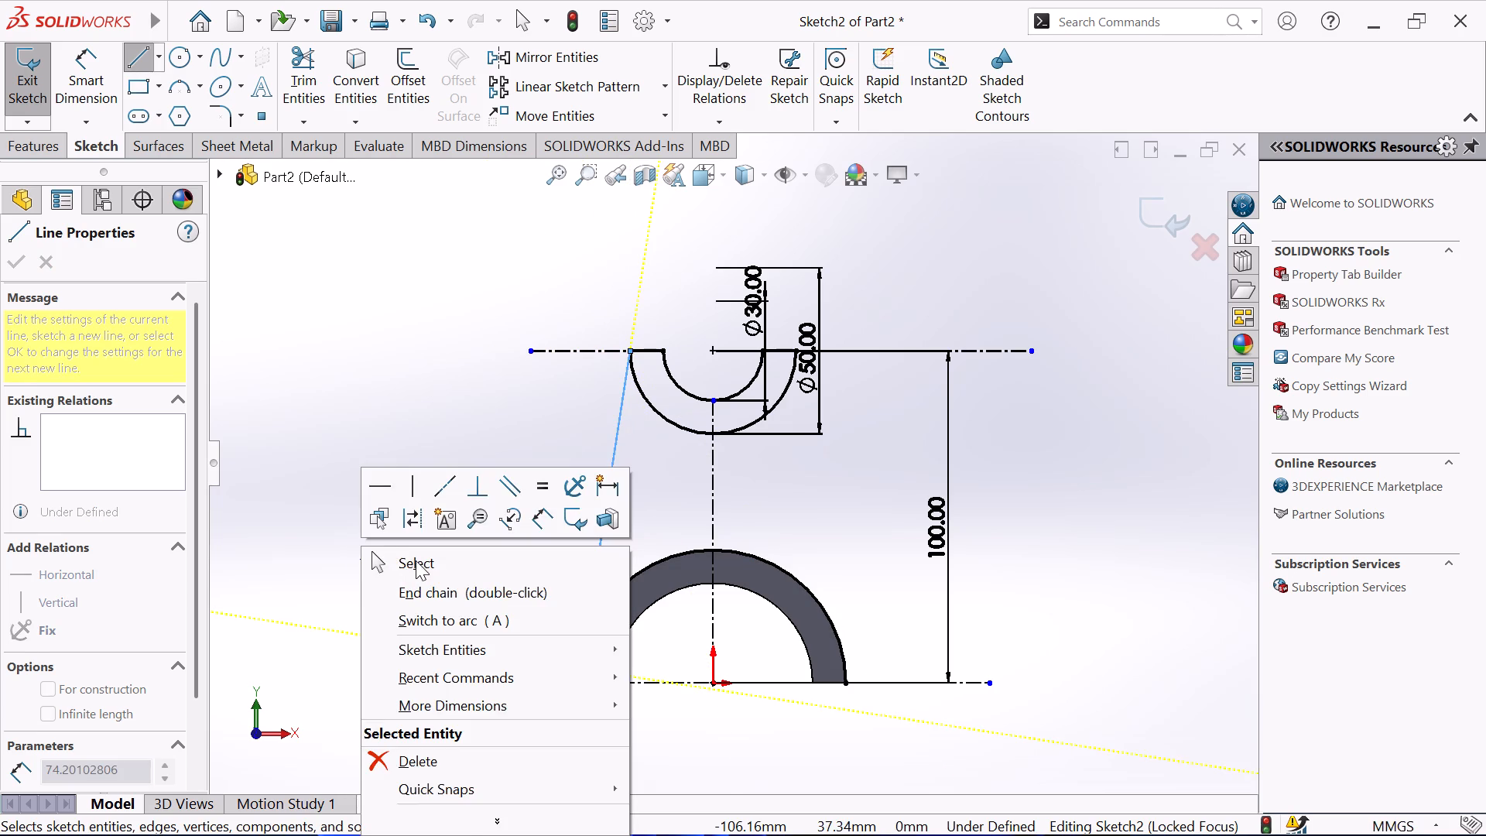
{"action": "left_click", "coordinate": [418, 560]}
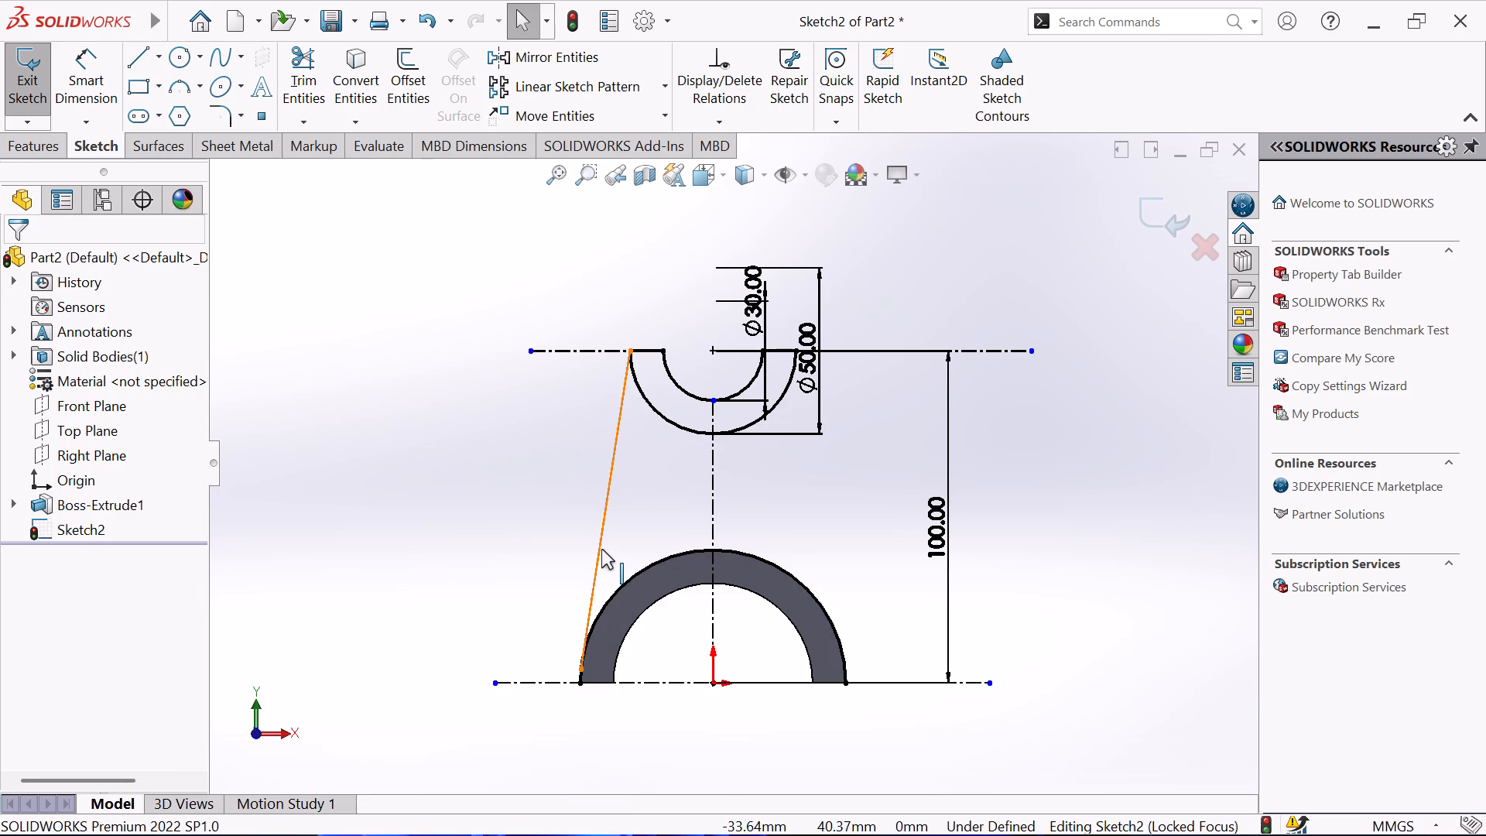
Add a Tangent relation between the left slanted line and the converted outer arc of the base.
{"action": "left_click", "coordinate": [601, 546]}
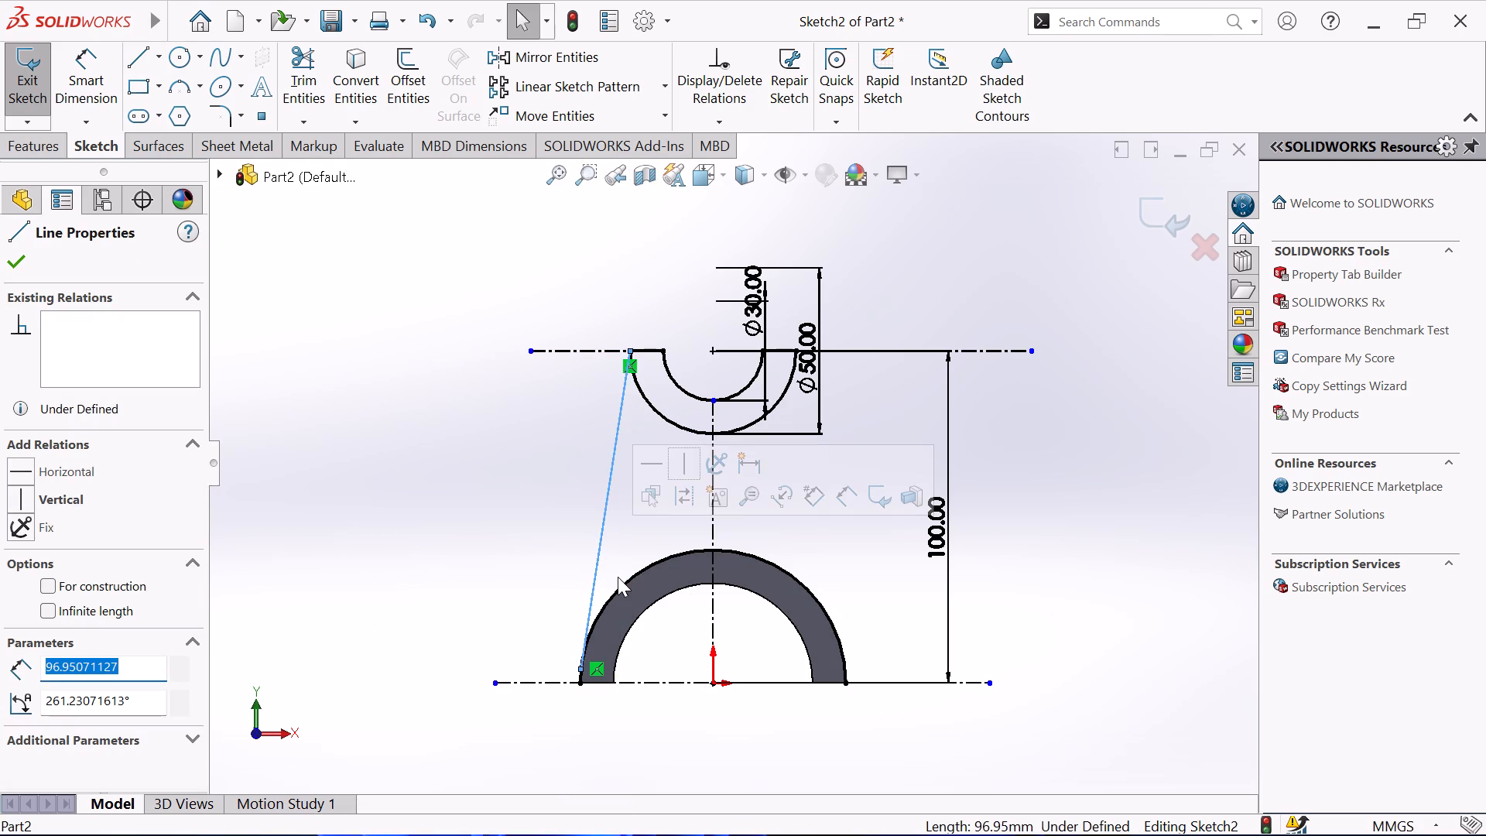
{"action": "left_click", "coordinate": [614, 598], "text": "ctrl"}
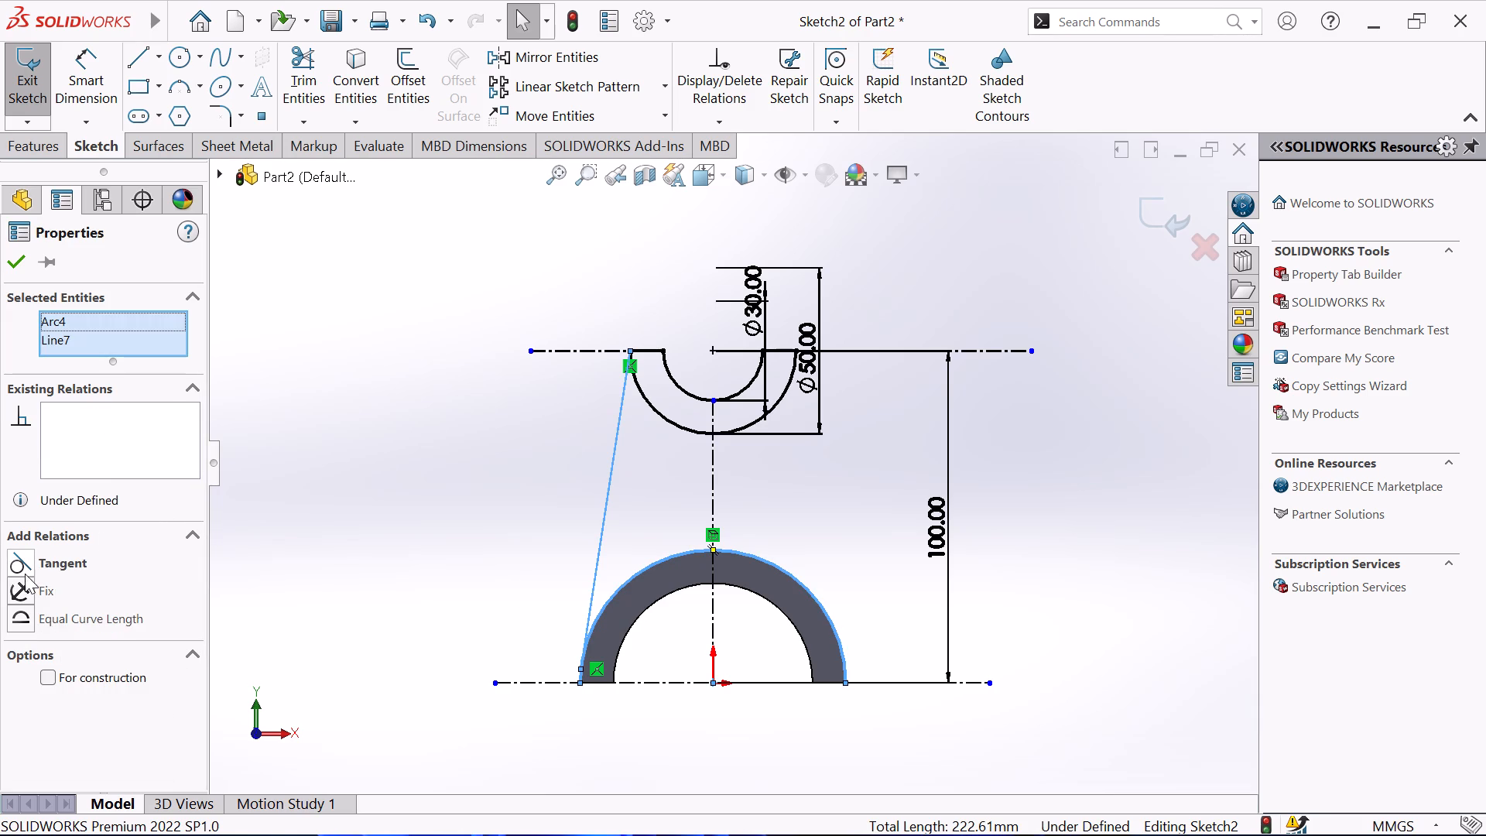
{"action": "left_click", "coordinate": [22, 566]}
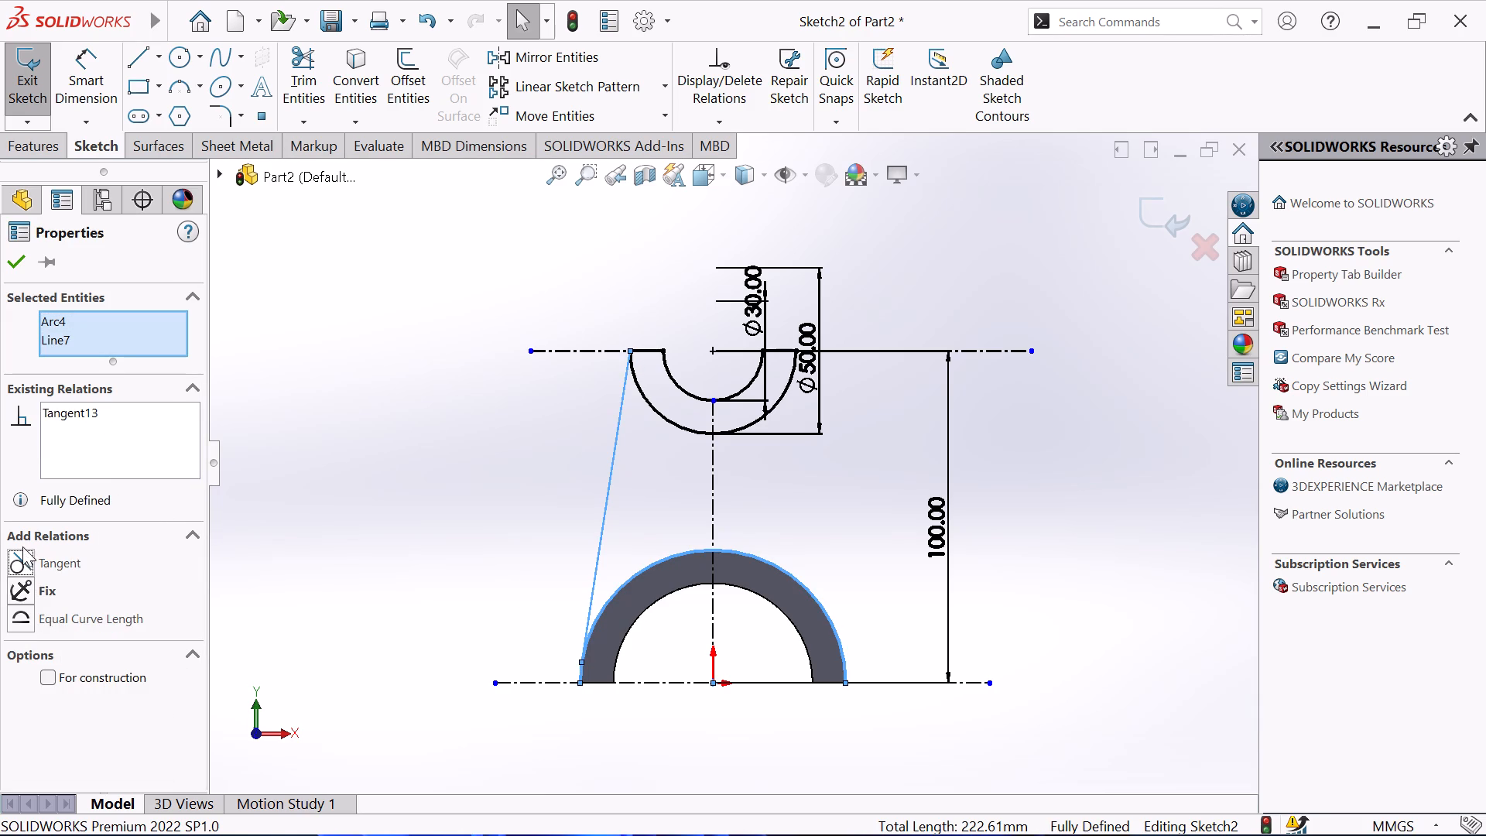
{"action": "left_click", "coordinate": [11, 257]}
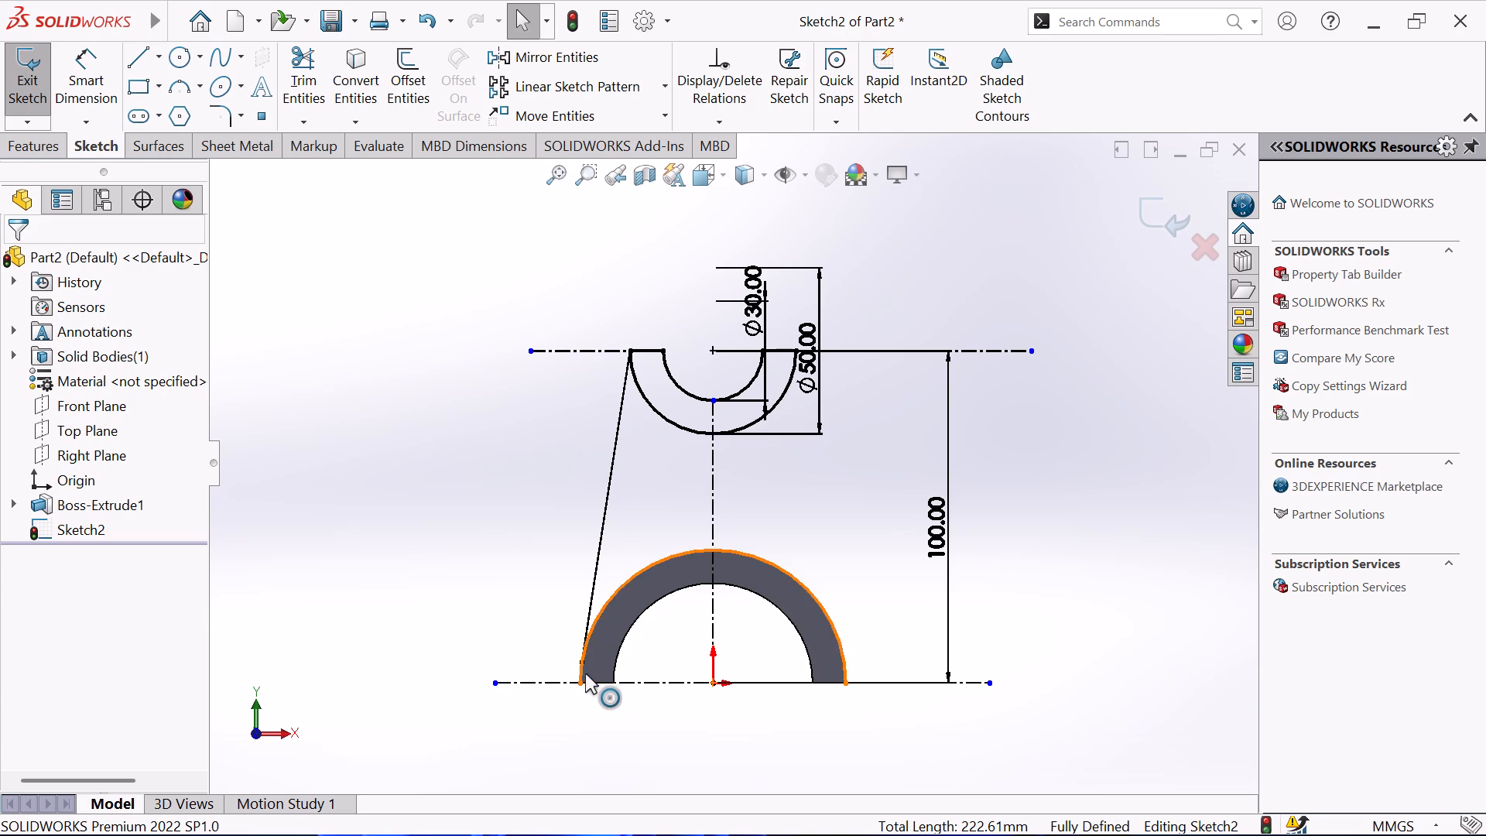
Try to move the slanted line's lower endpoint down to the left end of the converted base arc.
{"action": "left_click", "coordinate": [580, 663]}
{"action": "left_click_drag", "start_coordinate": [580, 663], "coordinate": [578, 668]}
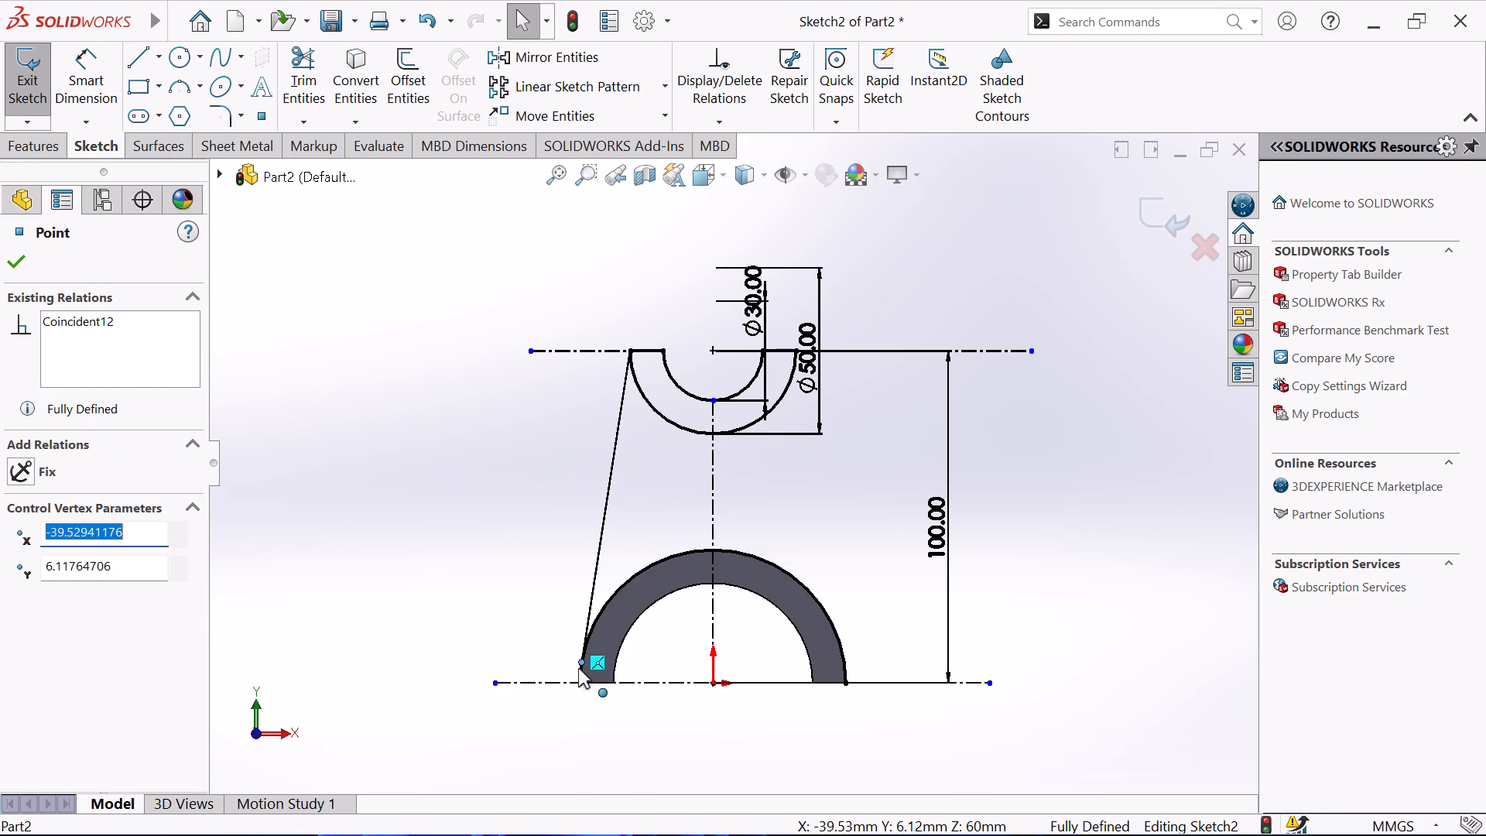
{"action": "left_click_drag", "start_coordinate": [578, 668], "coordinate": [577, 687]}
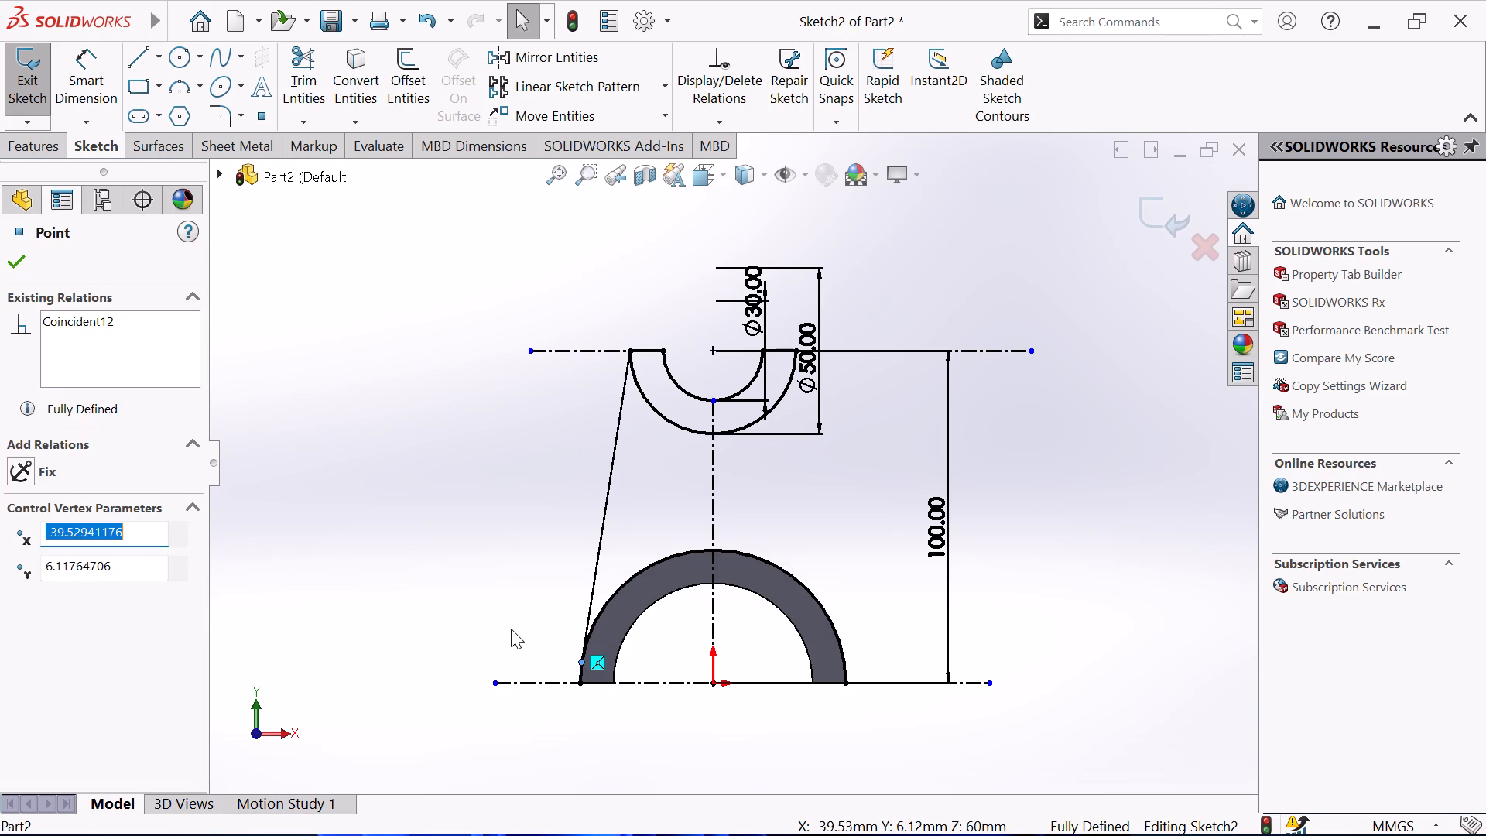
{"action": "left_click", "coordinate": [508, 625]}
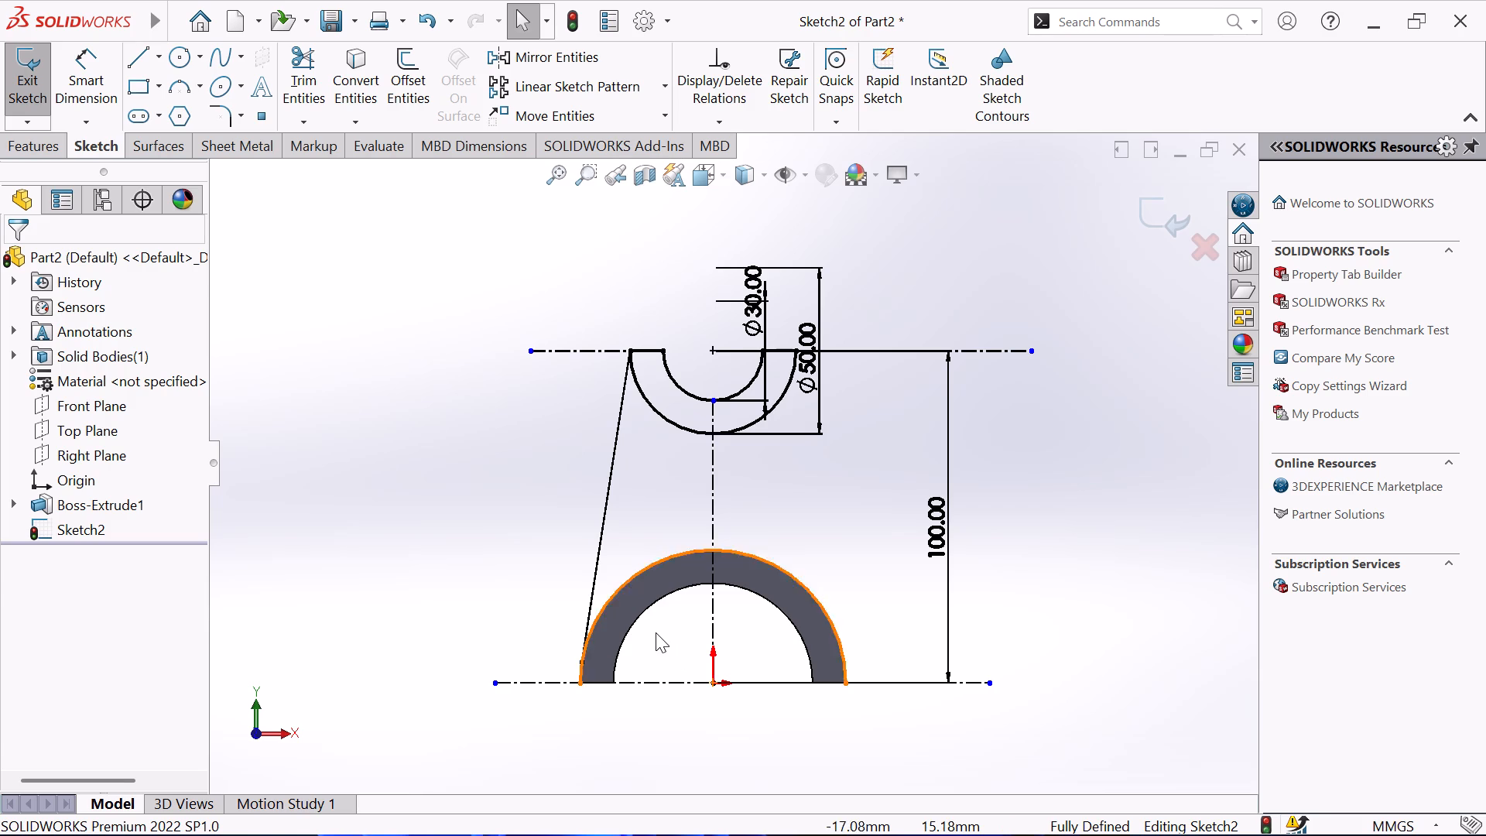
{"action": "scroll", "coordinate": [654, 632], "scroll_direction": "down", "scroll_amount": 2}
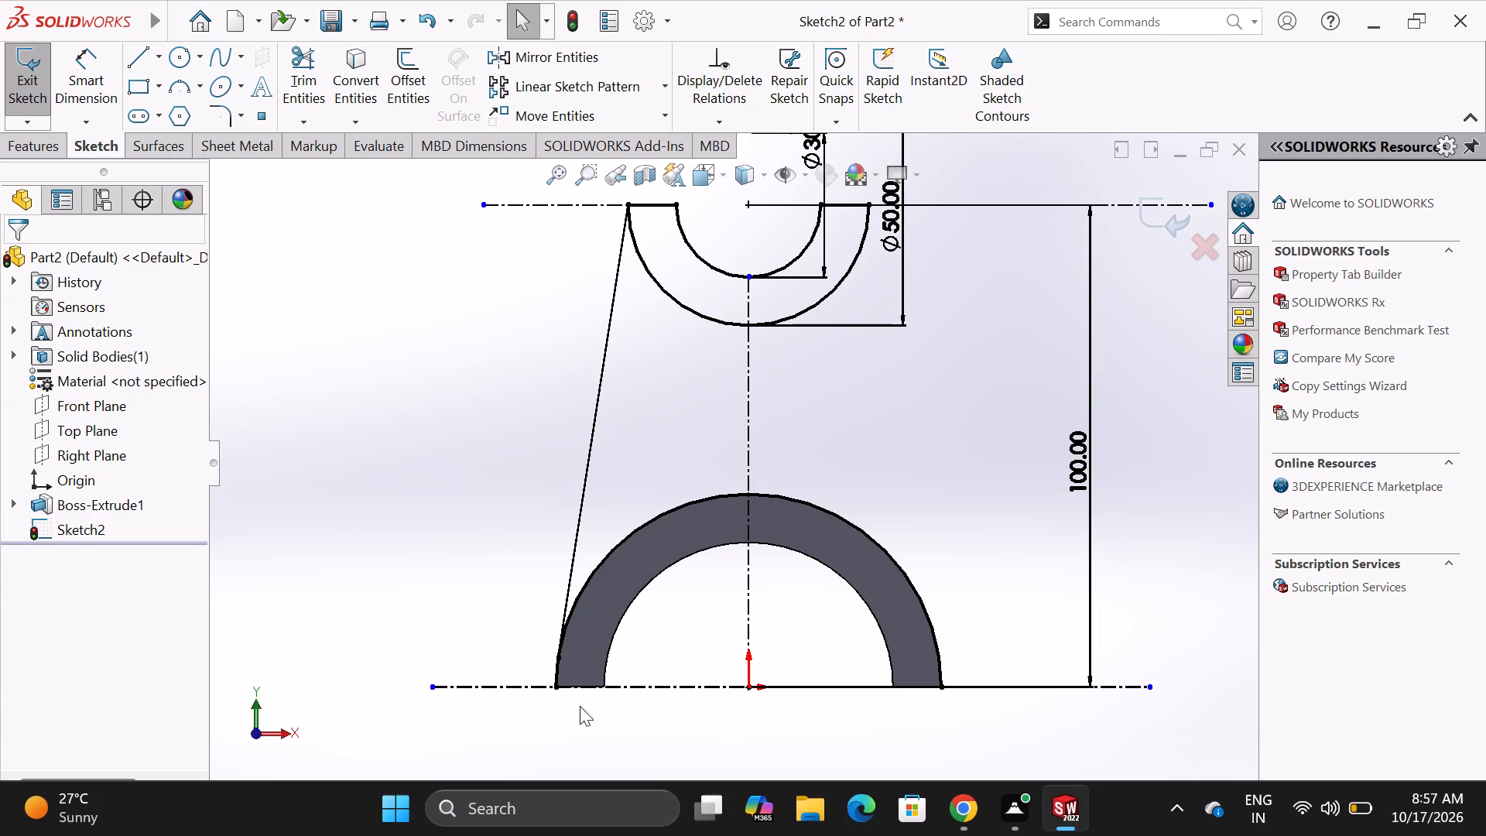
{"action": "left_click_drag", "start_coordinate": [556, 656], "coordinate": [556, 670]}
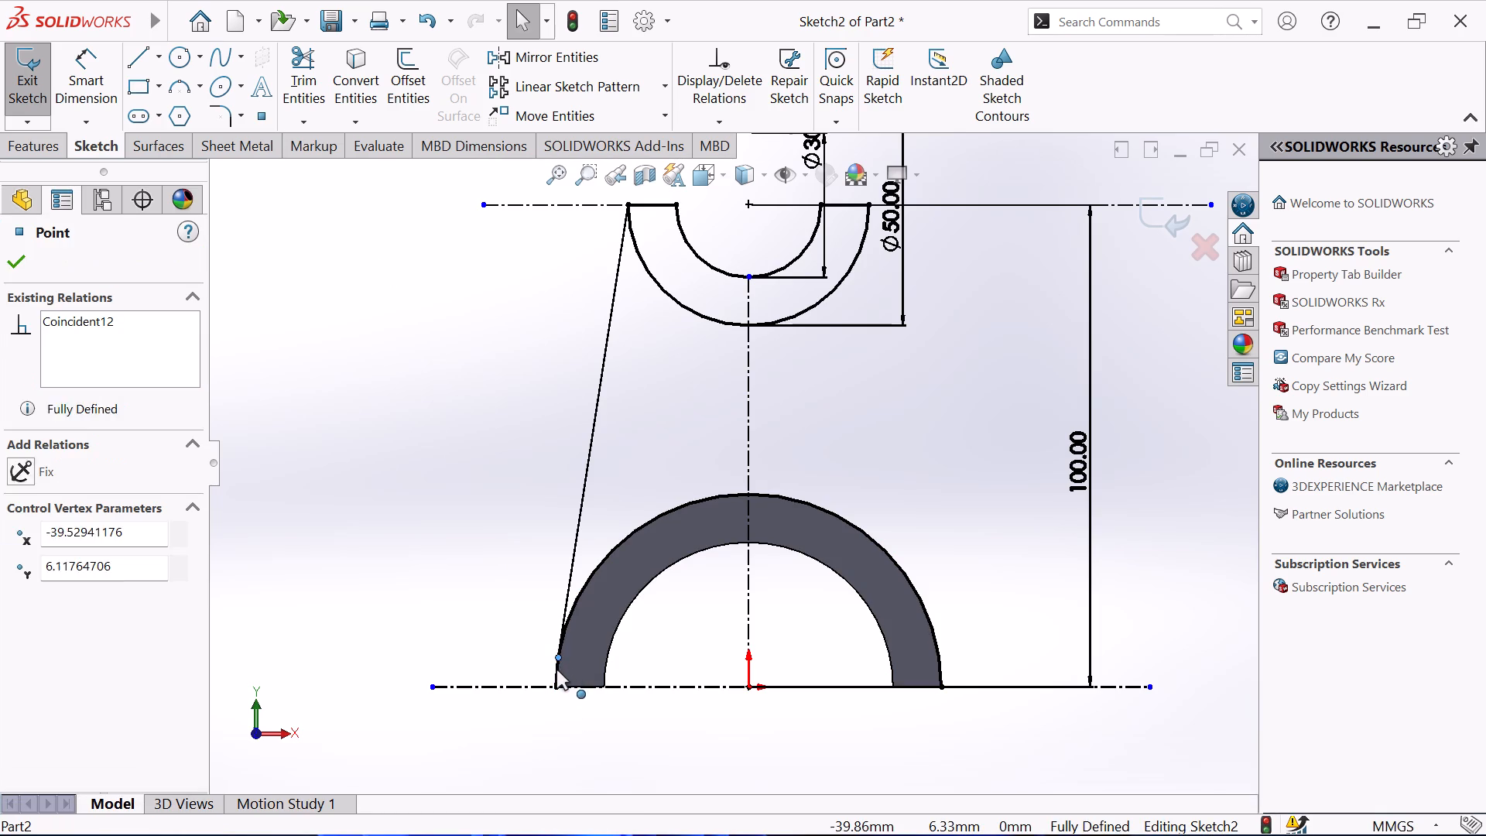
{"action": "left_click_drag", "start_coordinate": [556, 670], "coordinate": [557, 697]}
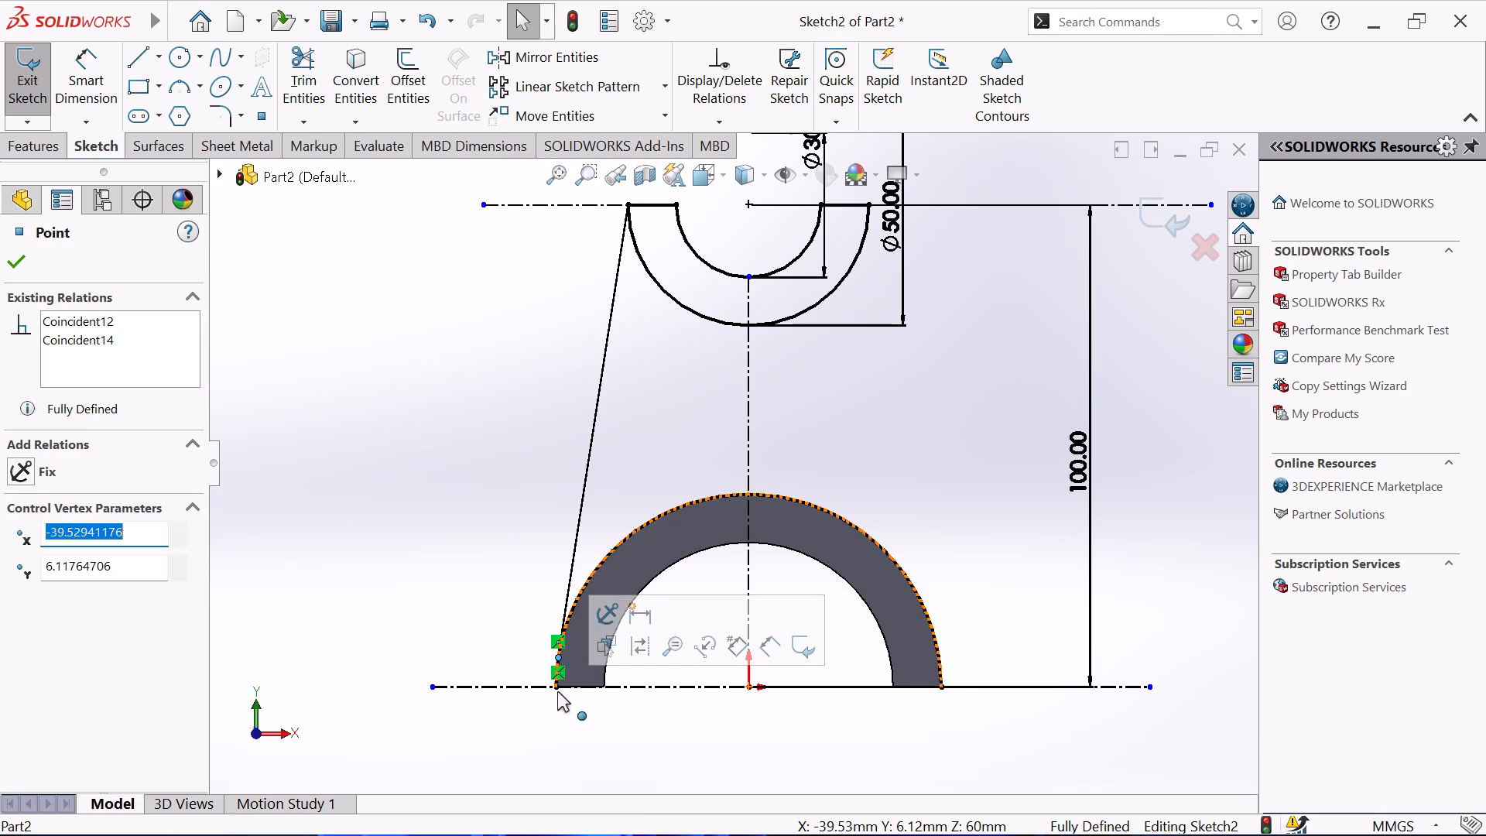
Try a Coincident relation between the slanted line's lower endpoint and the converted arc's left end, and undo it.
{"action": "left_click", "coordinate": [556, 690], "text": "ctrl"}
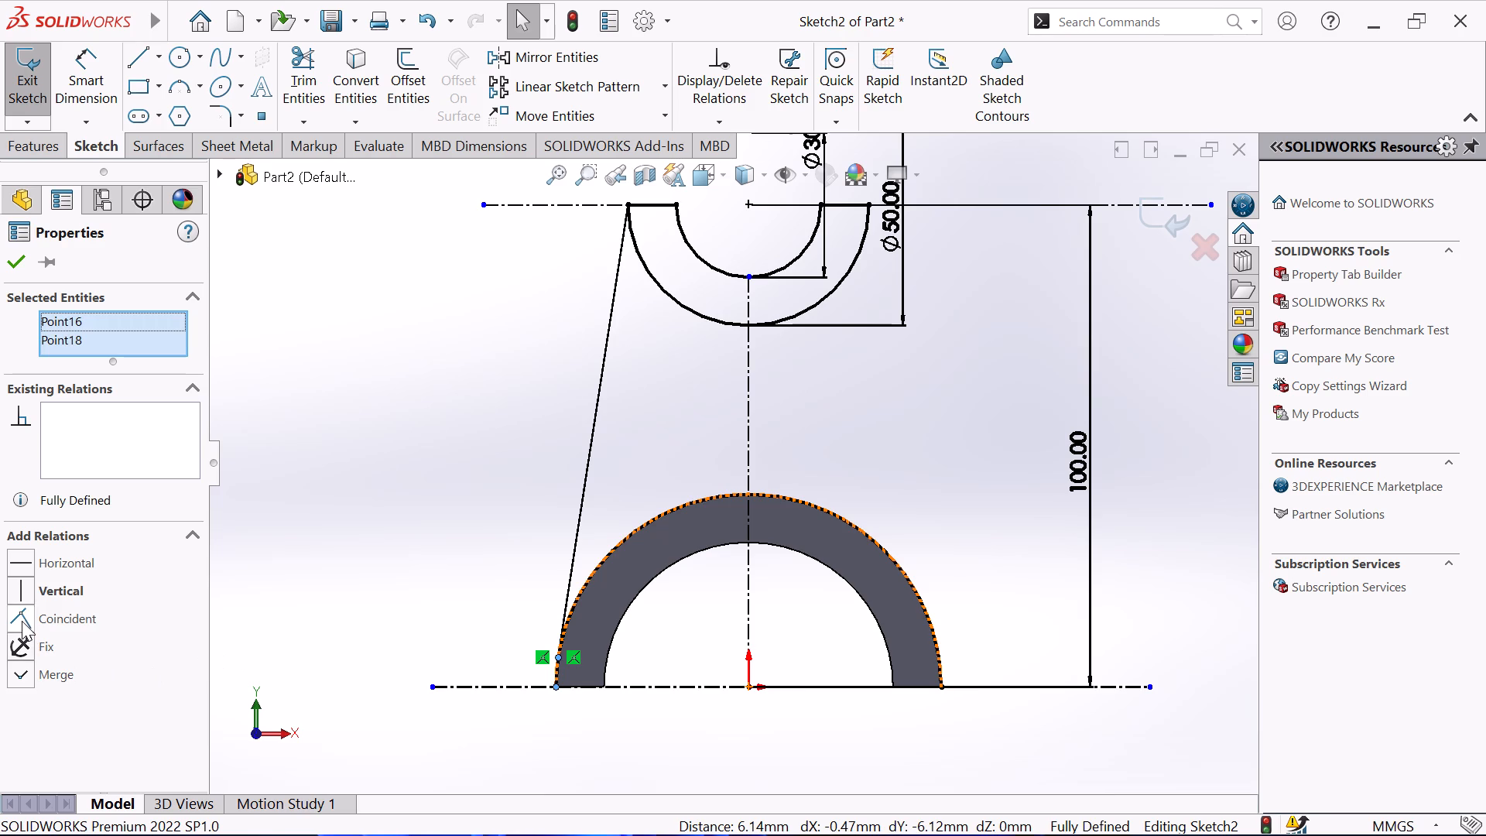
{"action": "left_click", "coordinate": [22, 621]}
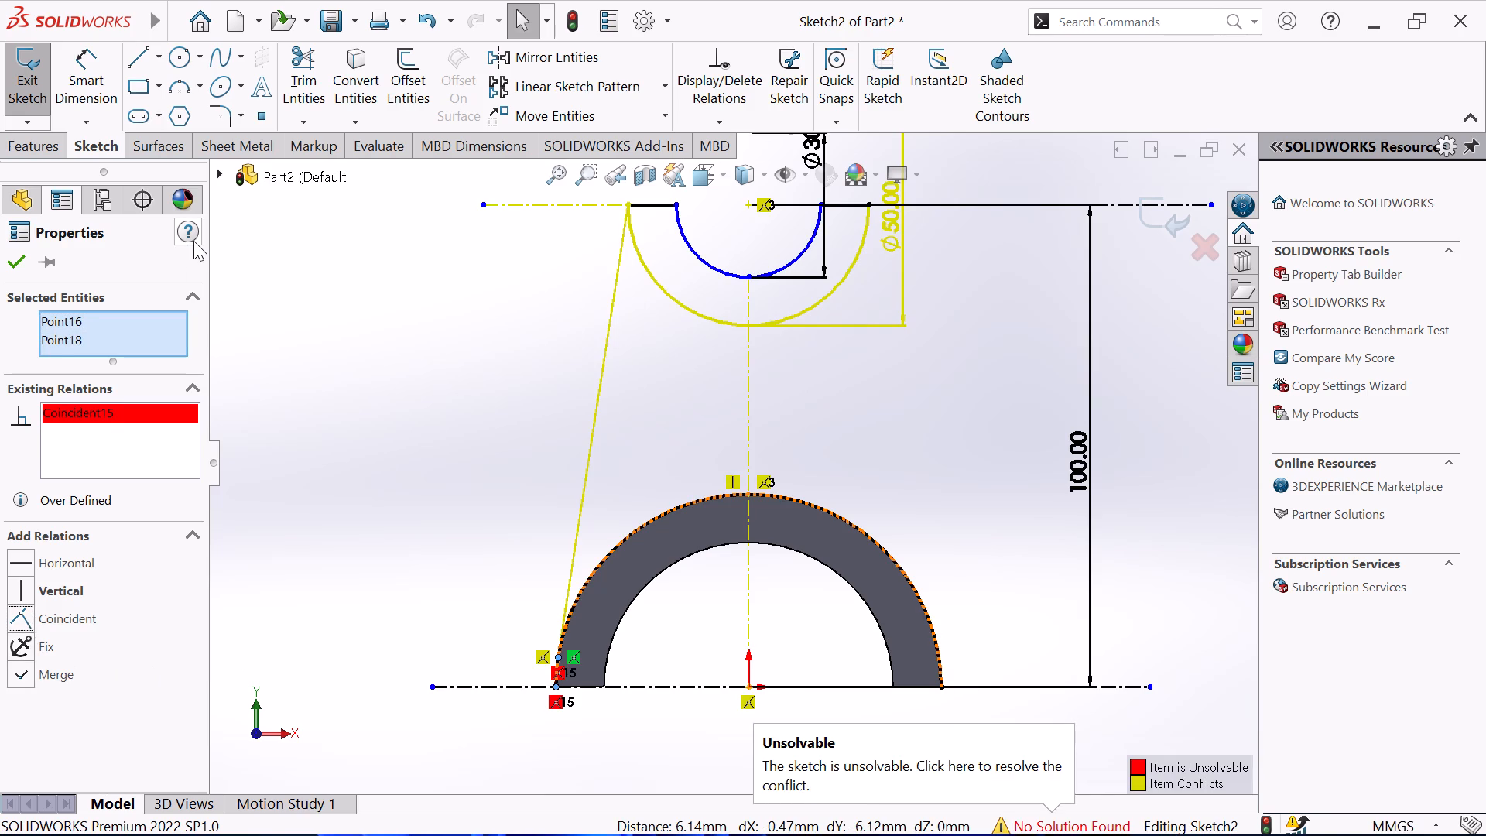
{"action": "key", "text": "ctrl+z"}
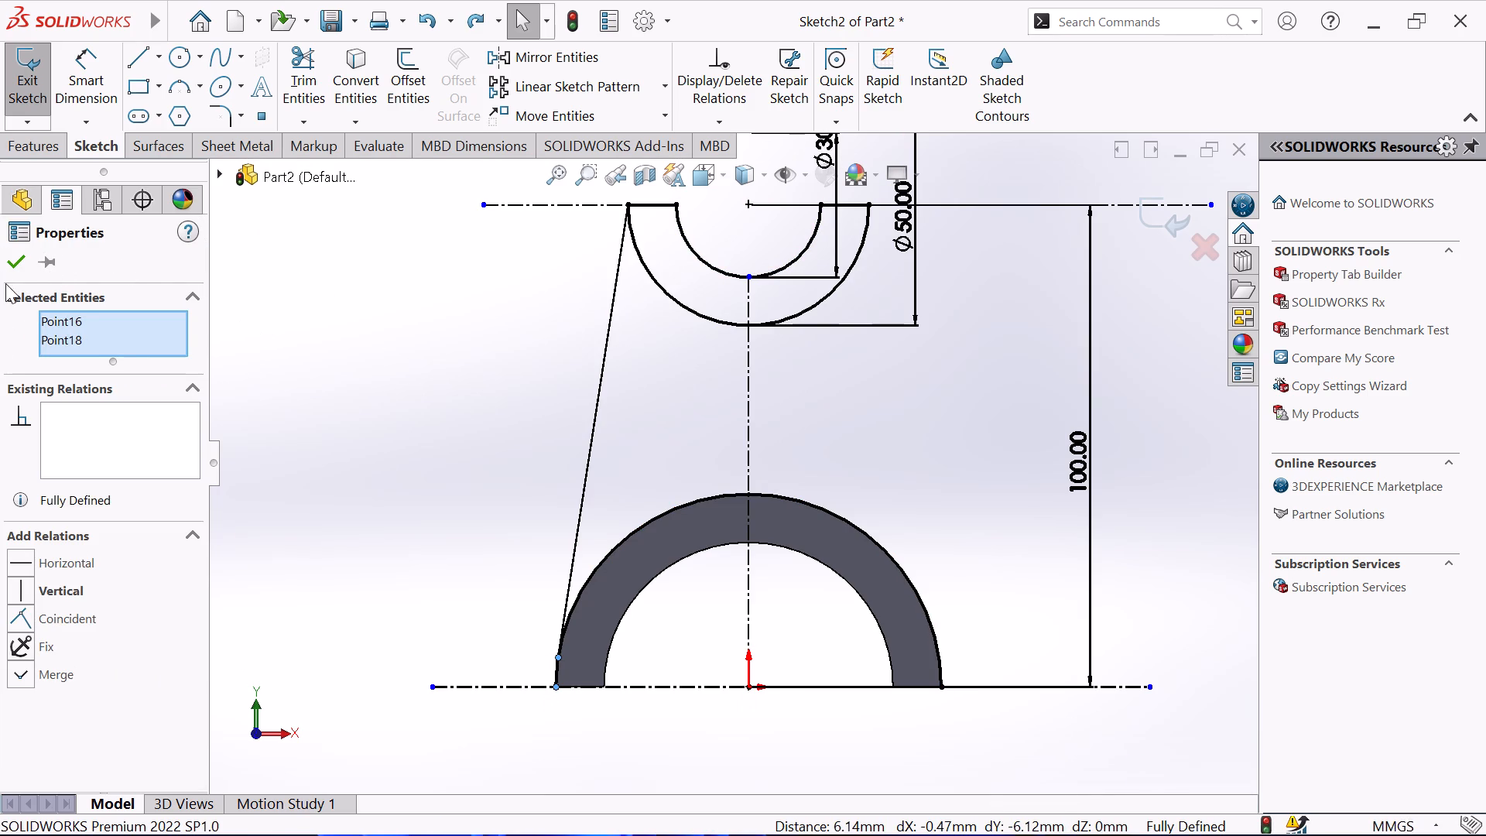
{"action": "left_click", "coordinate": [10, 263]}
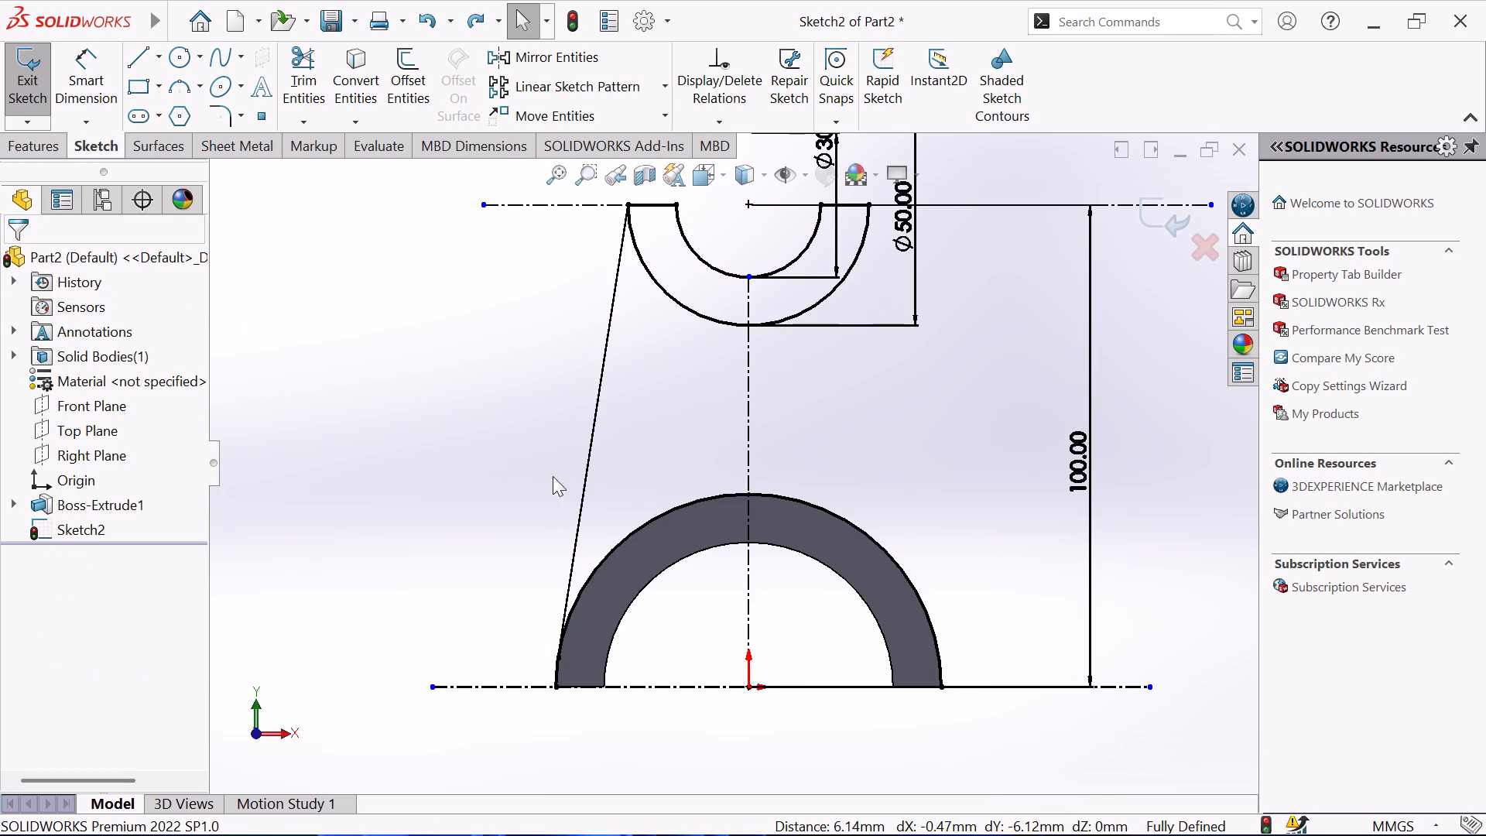
Sketch a second slanted line from the upper outer half-circle's right end down past the base's right side, ending below the lower centerline.
{"action": "scroll", "coordinate": [680, 392], "scroll_direction": "up", "scroll_amount": 2}
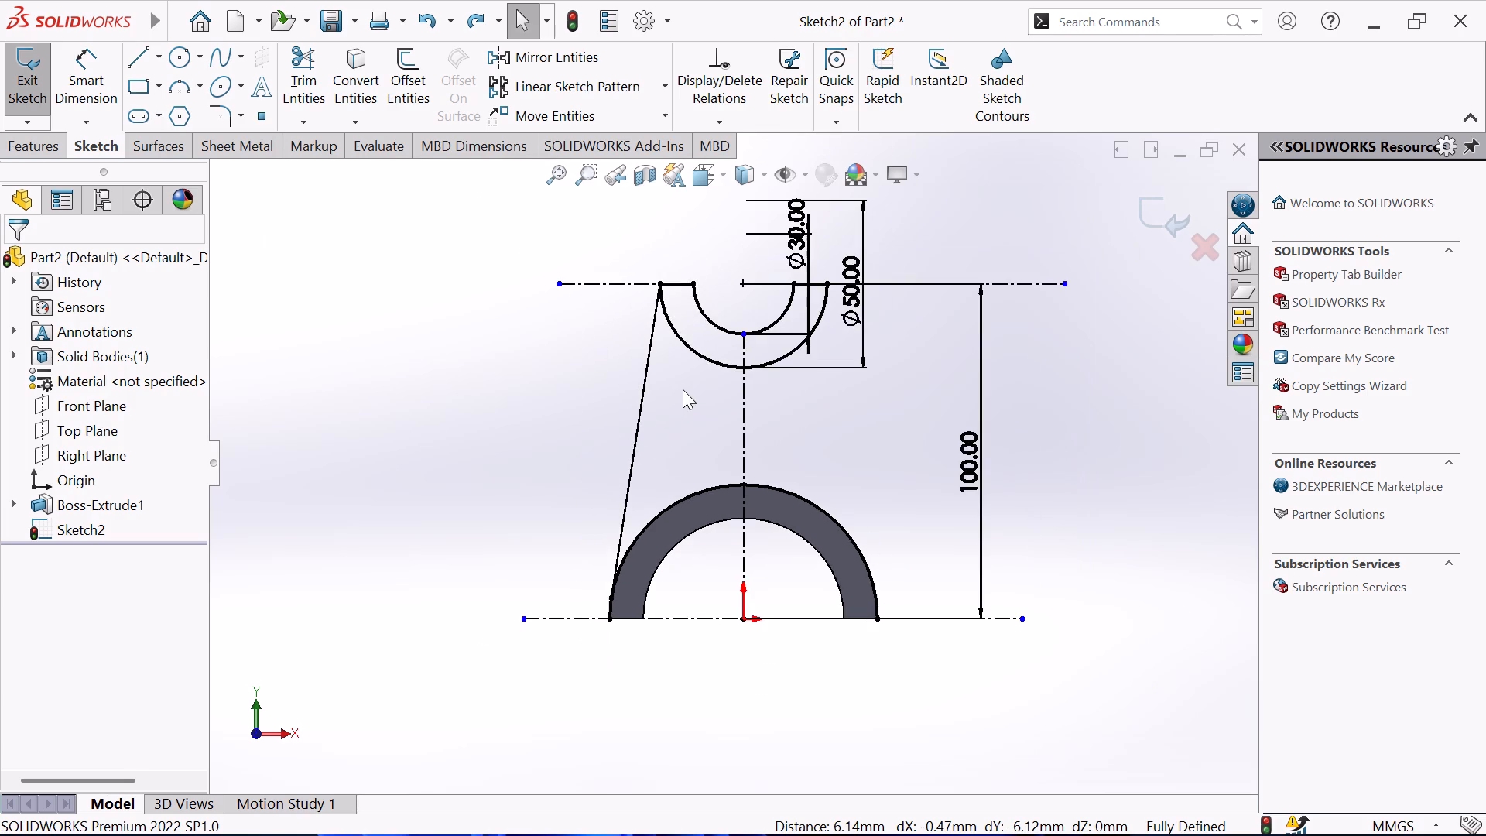
{"action": "left_click", "coordinate": [141, 50]}
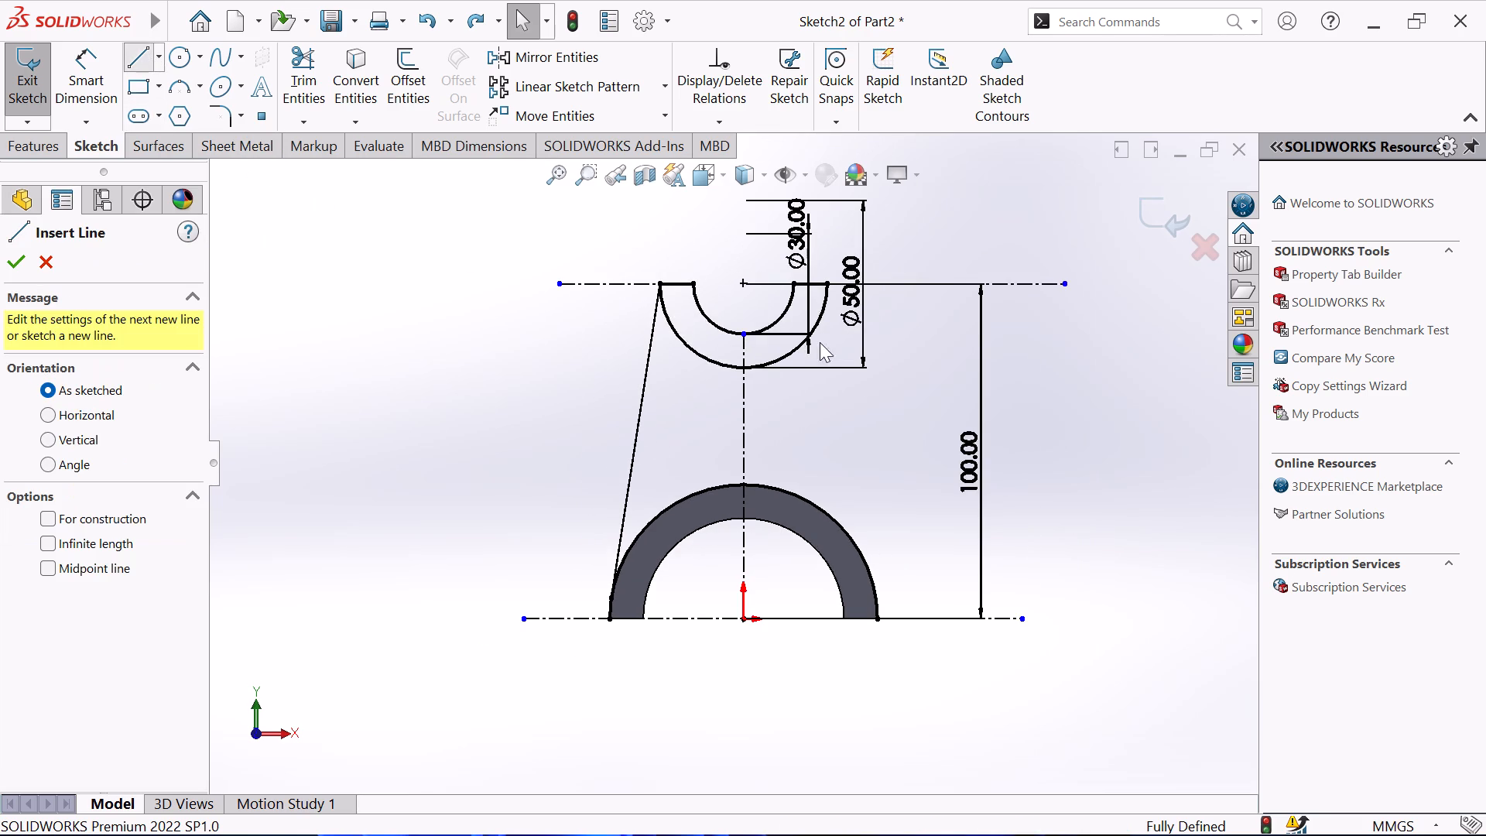
{"action": "left_click", "coordinate": [830, 285]}
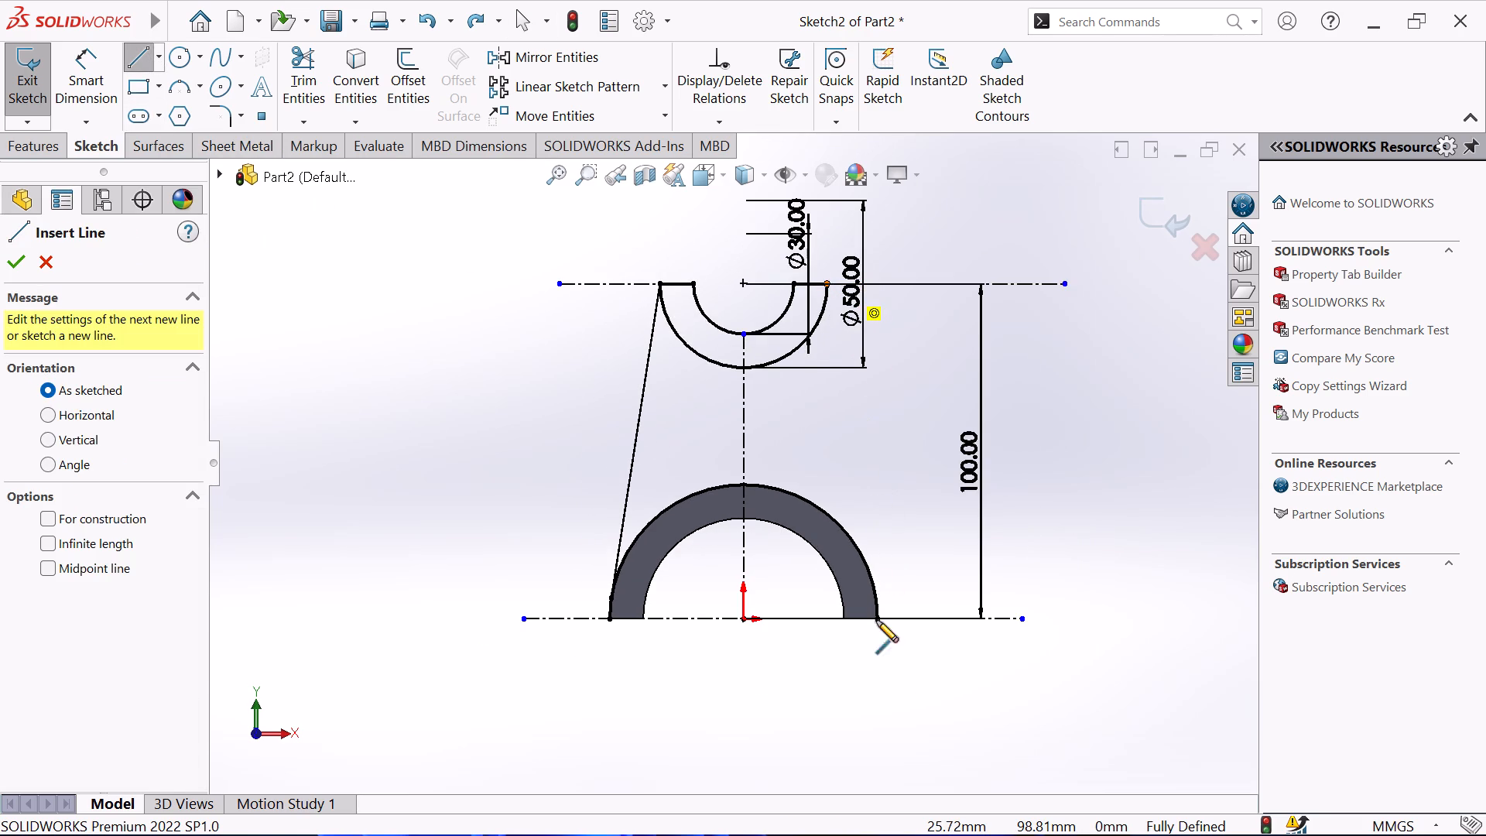
{"action": "left_click", "coordinate": [911, 704]}
{"action": "right_click", "coordinate": [1001, 688]}
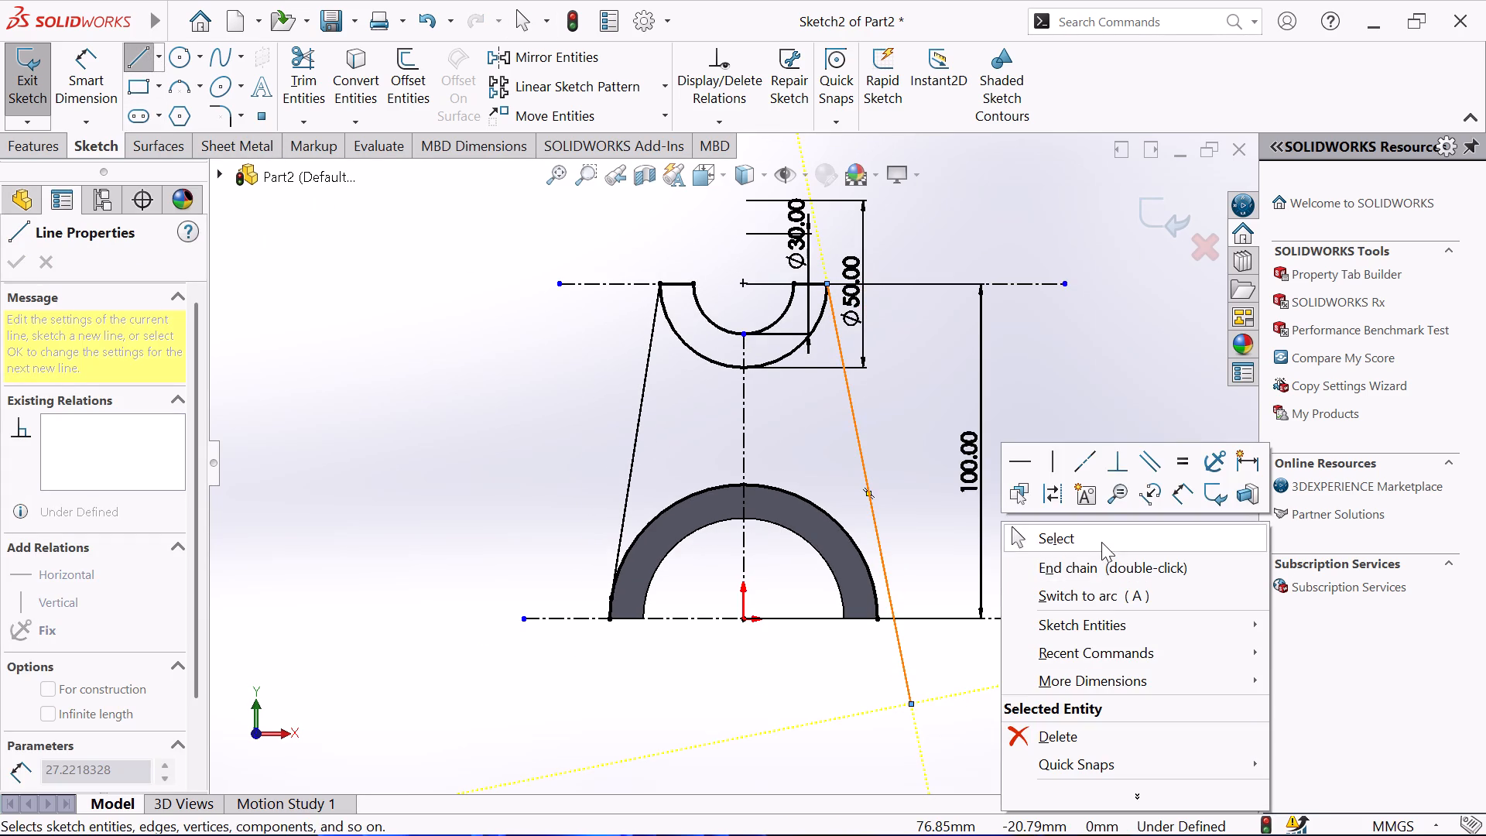
{"action": "left_click", "coordinate": [1101, 540]}
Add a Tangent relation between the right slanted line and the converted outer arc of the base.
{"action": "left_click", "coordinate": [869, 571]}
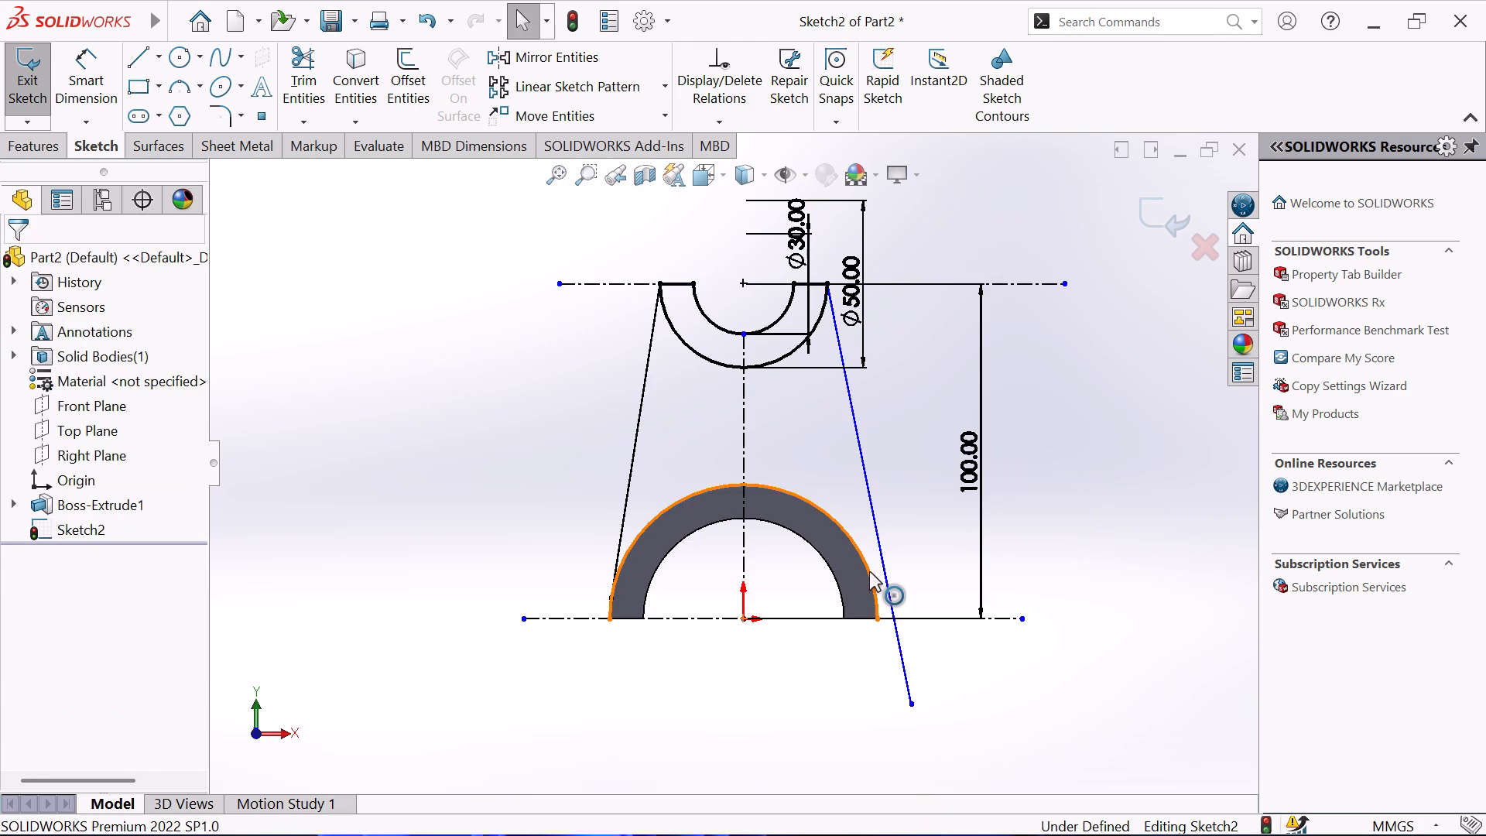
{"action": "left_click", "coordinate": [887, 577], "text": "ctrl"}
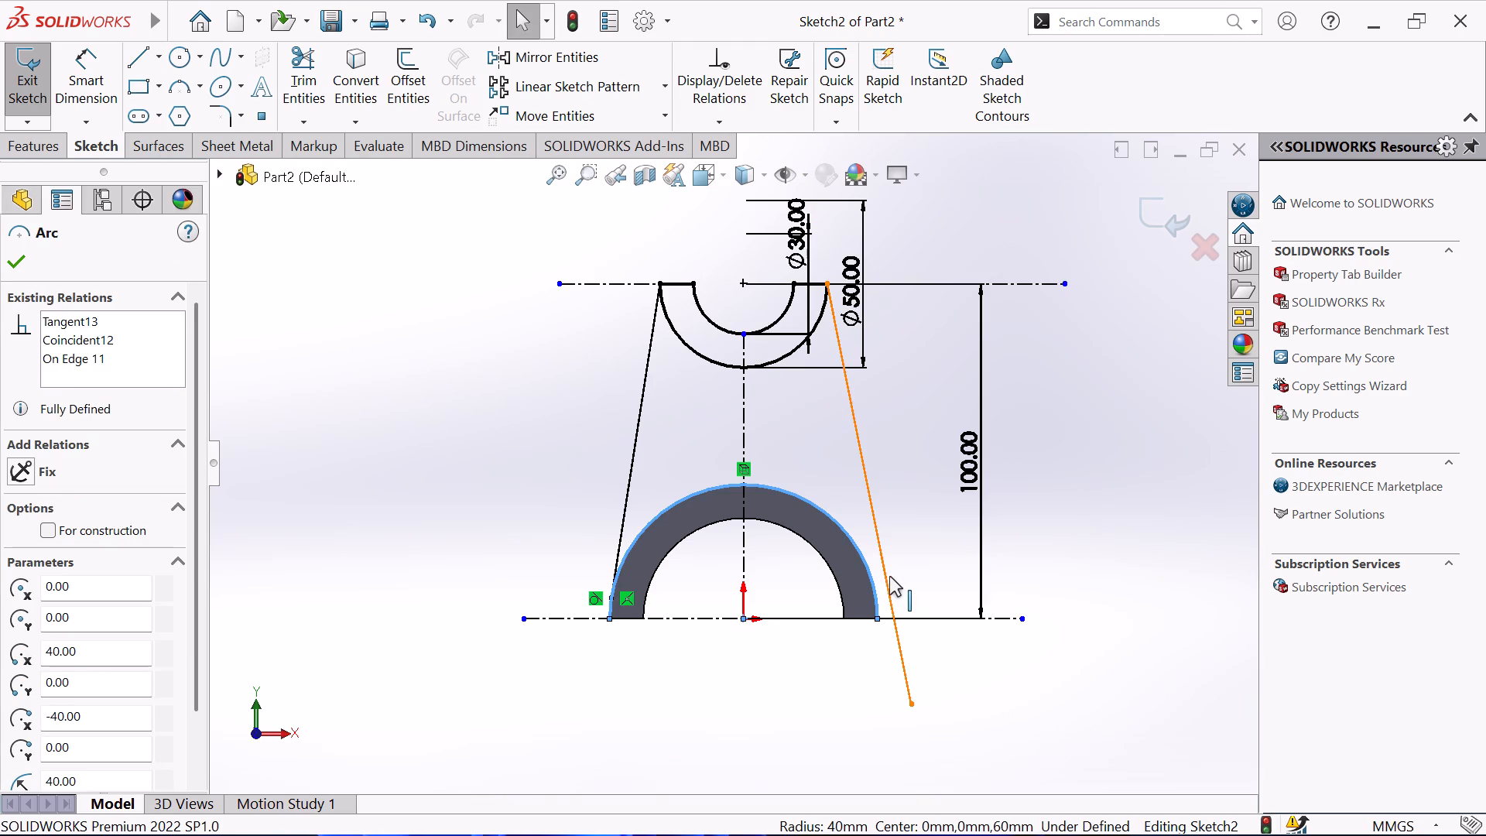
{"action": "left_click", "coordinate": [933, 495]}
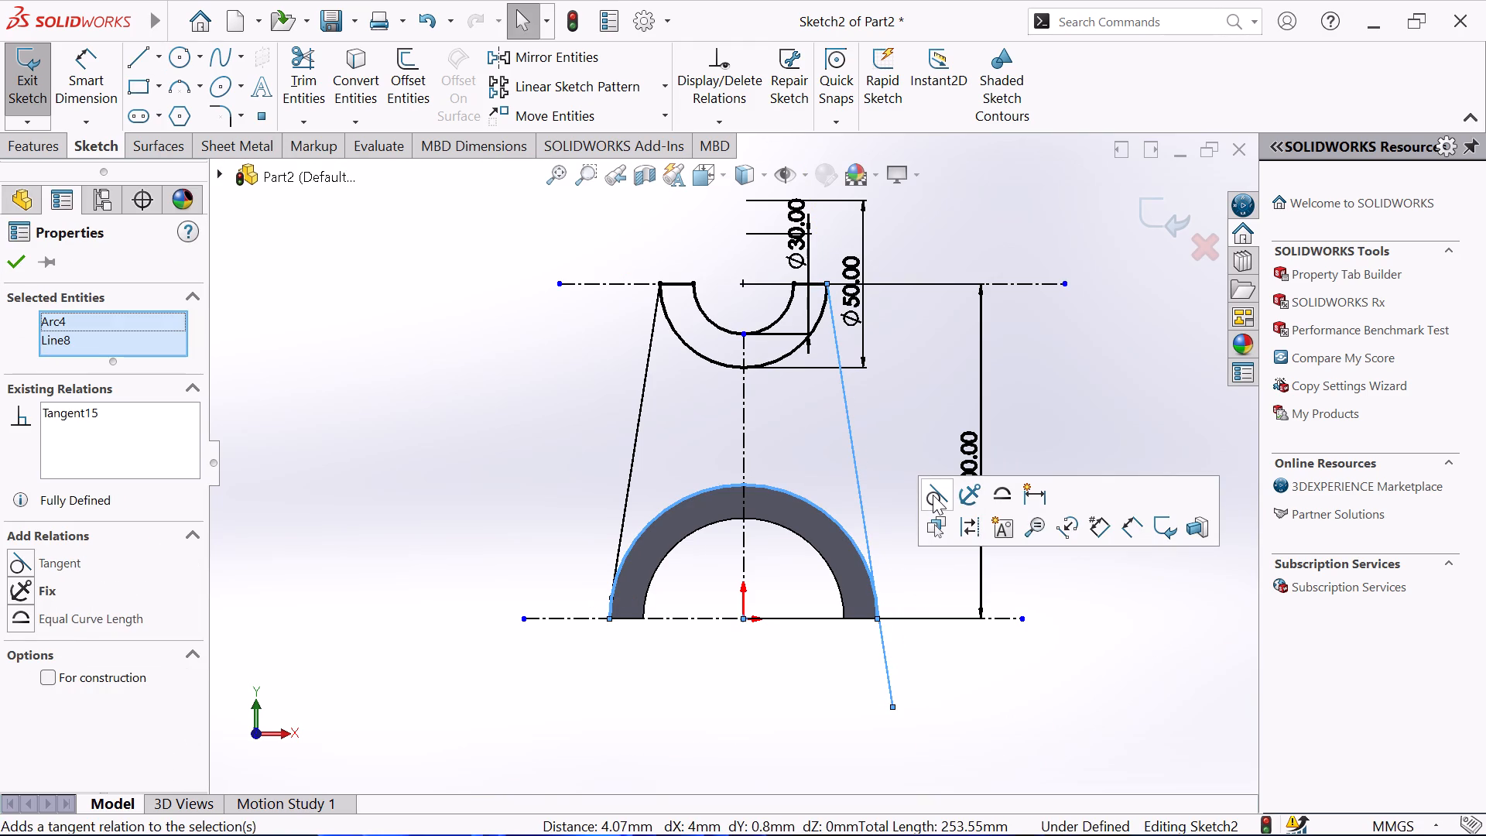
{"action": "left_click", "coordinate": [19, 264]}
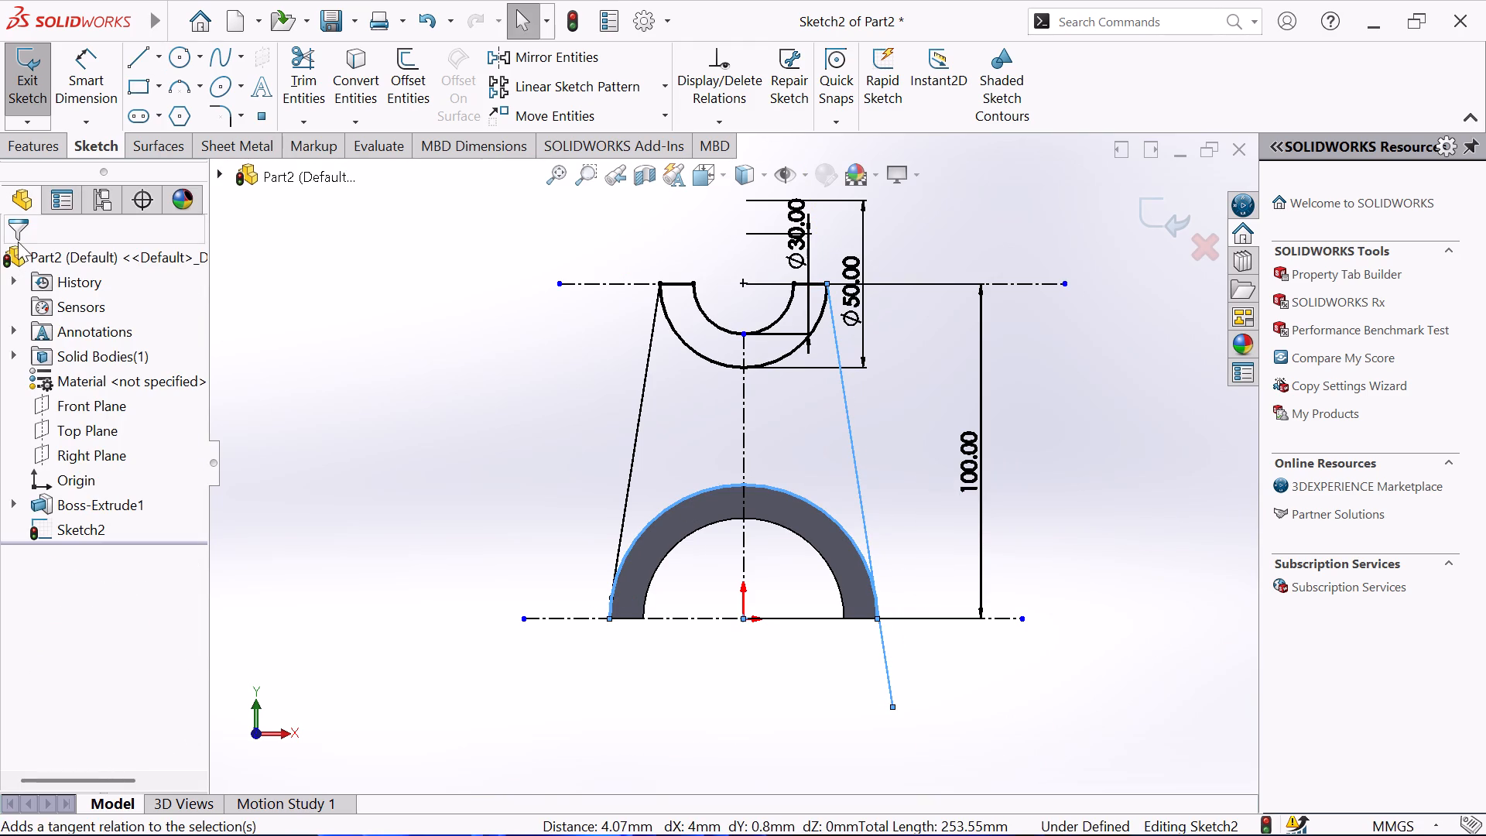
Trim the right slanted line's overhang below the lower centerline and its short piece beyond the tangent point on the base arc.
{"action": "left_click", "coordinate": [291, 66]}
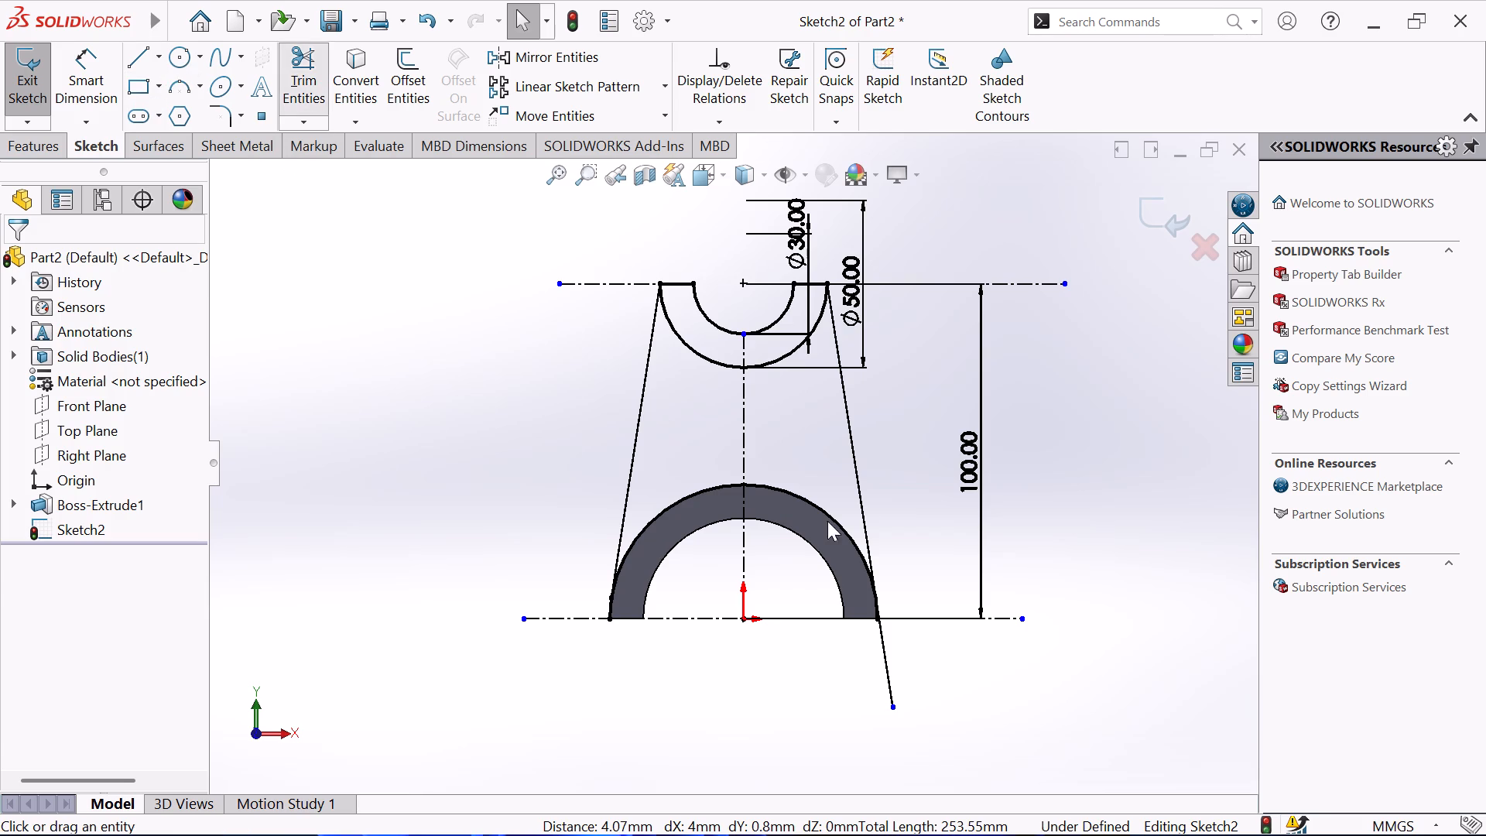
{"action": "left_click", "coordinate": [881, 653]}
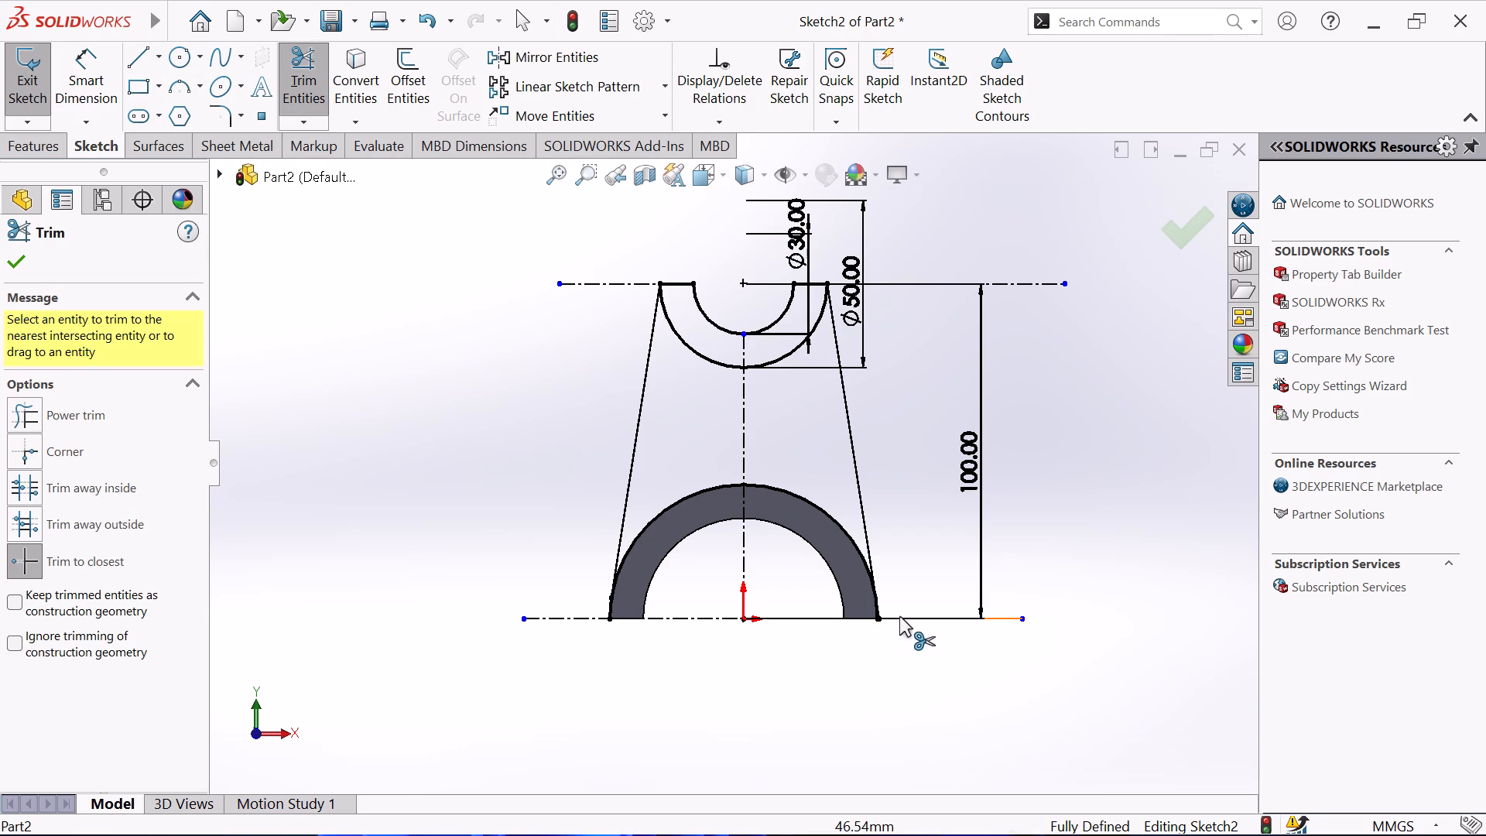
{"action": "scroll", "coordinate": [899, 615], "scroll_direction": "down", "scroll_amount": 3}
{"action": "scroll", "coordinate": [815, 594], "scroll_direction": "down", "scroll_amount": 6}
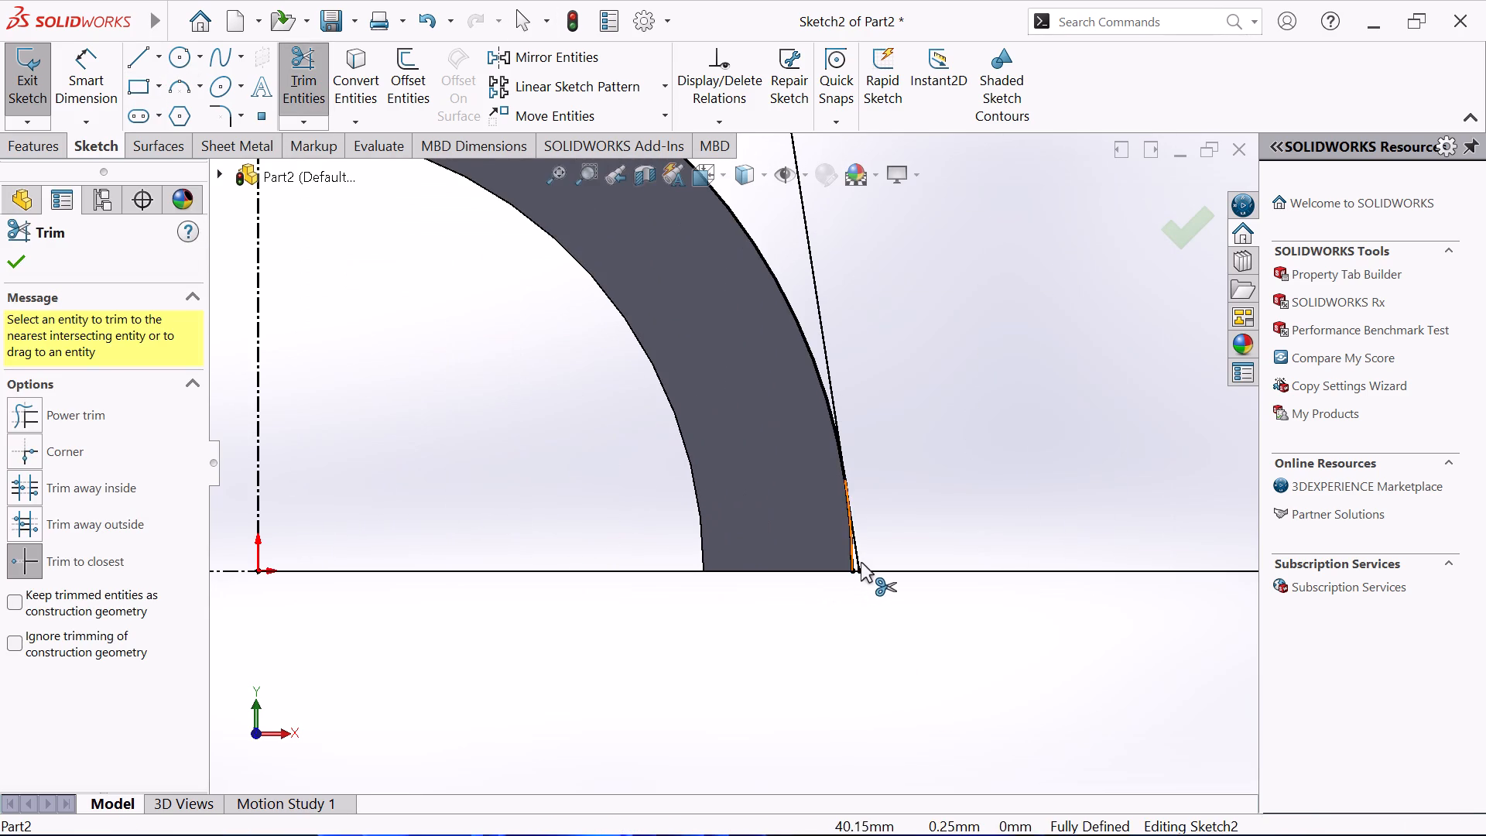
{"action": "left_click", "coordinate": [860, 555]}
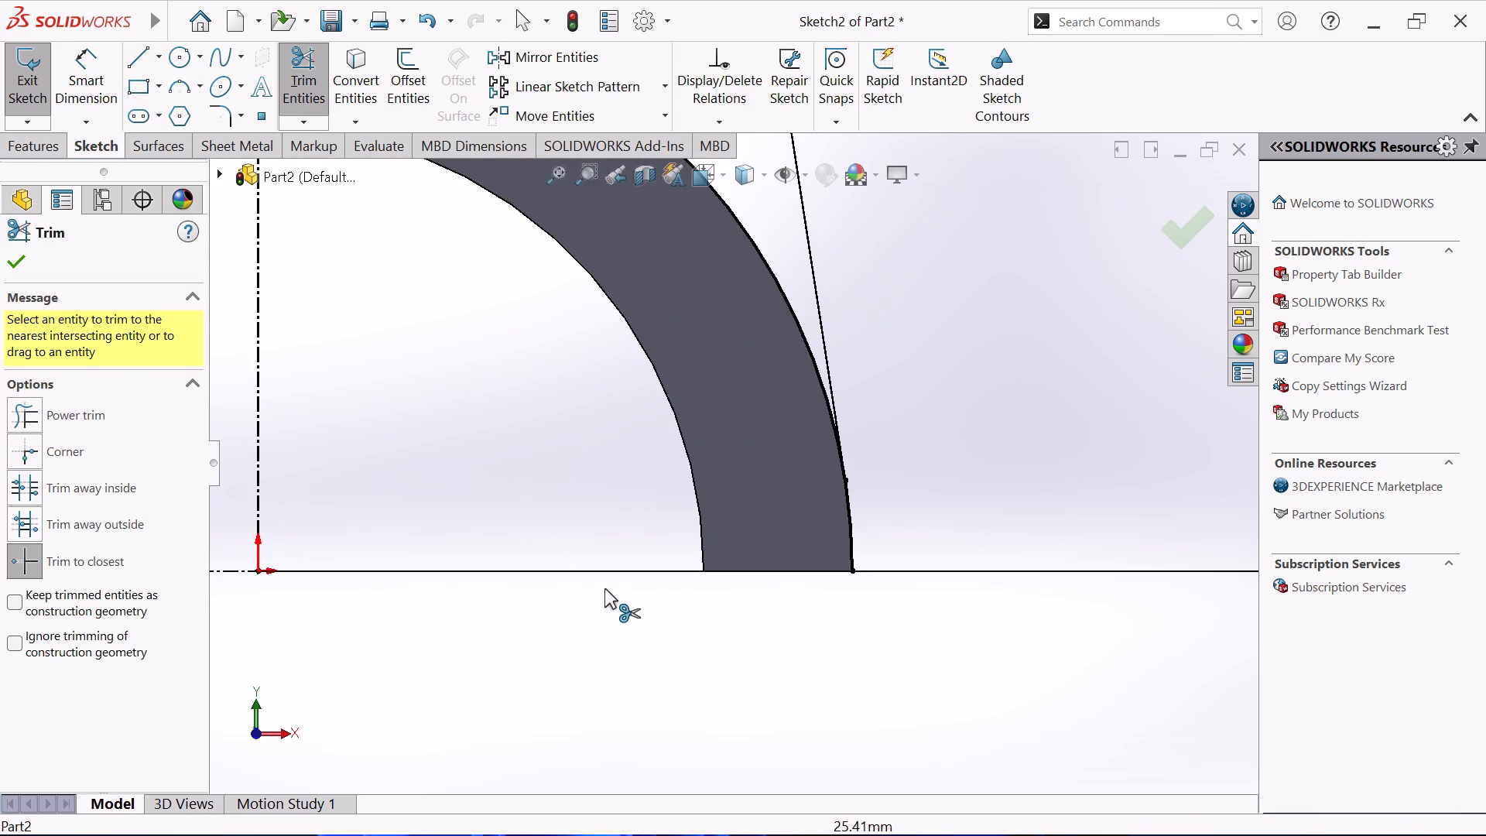
Trim away both slanted side lines and the converted outer arc of the base, keeping the upper half-ring profile.
{"action": "scroll", "coordinate": [585, 594], "scroll_direction": "up", "scroll_amount": 3}
{"action": "scroll", "coordinate": [508, 571], "scroll_direction": "up", "scroll_amount": 3}
{"action": "scroll", "coordinate": [383, 553], "scroll_direction": "up", "scroll_amount": 1}
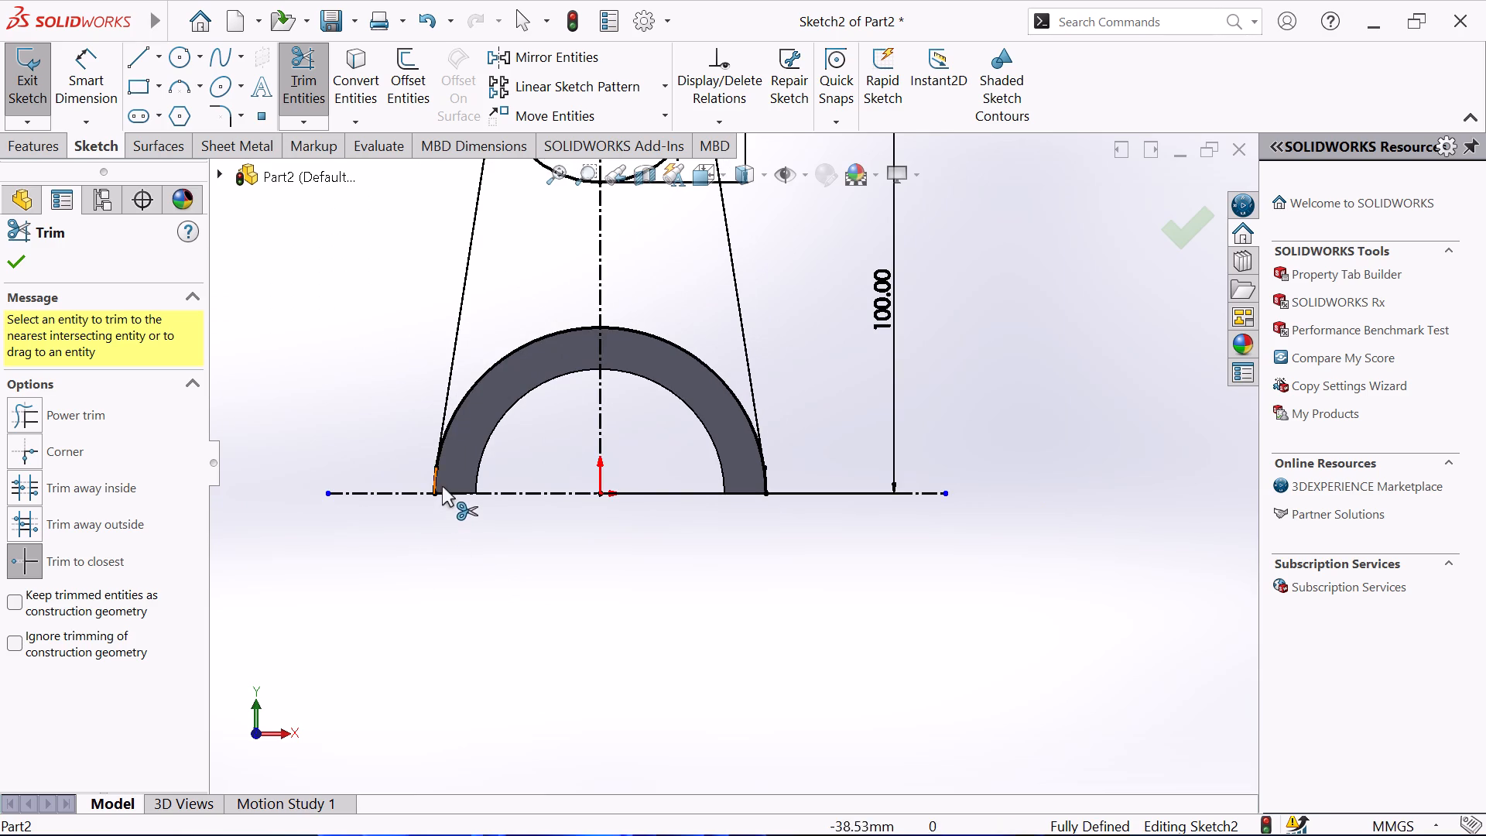
{"action": "scroll", "coordinate": [445, 481], "scroll_direction": "down", "scroll_amount": 3}
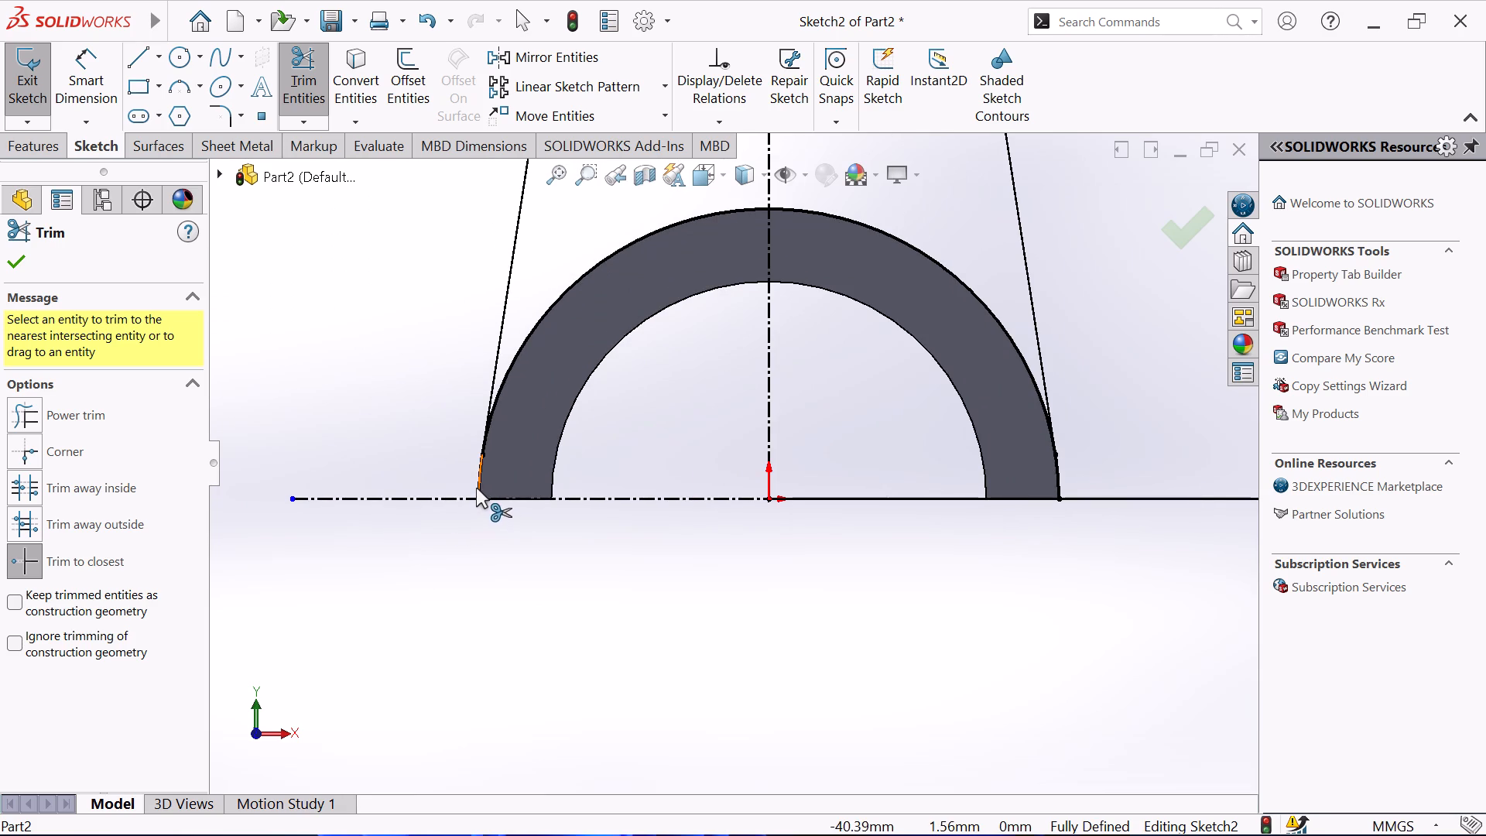
{"action": "scroll", "coordinate": [505, 467], "scroll_direction": "up", "scroll_amount": 4}
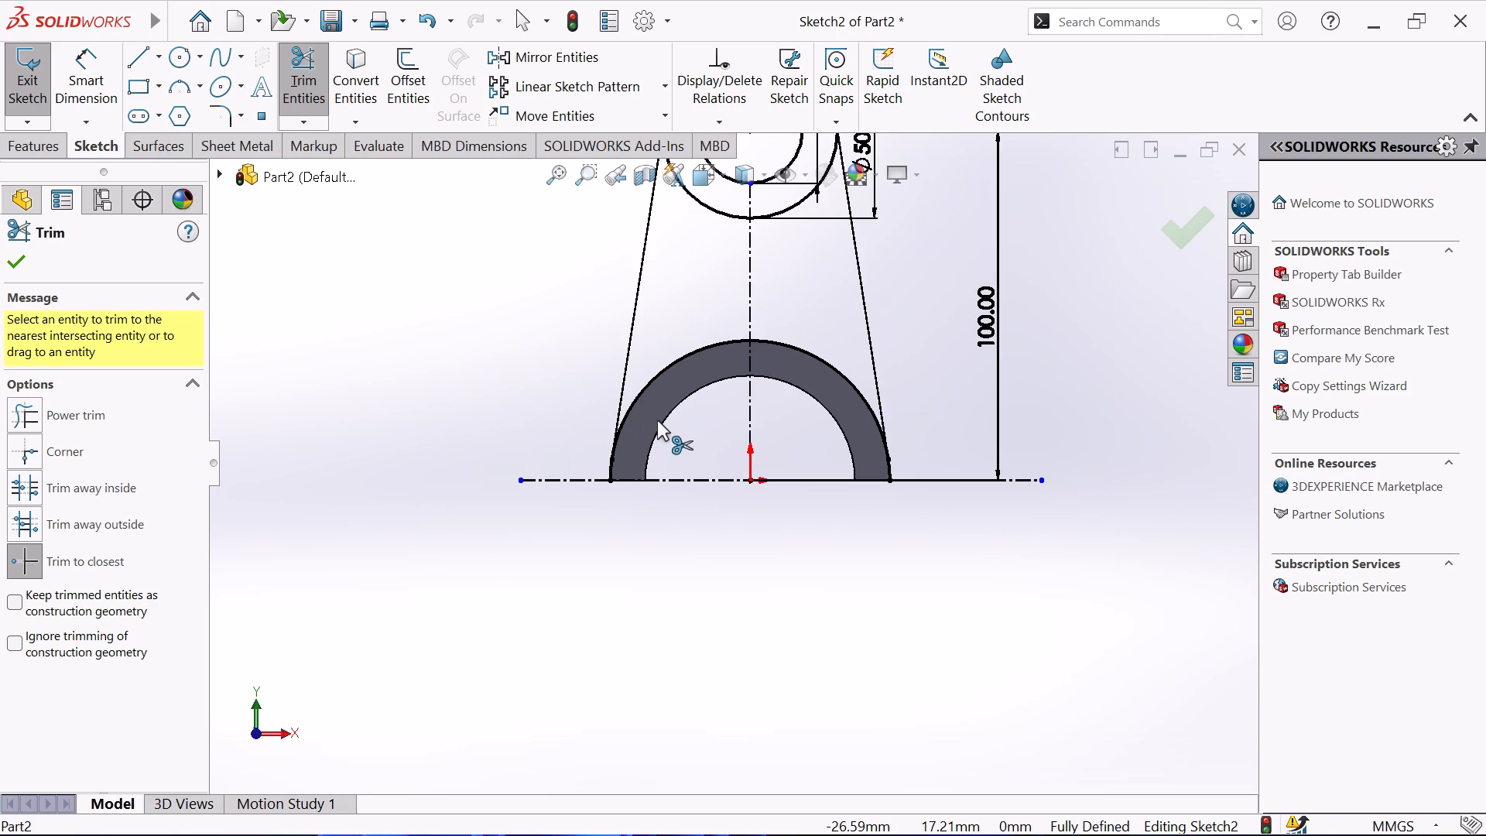
{"action": "scroll", "coordinate": [658, 419], "scroll_direction": "up", "scroll_amount": 2}
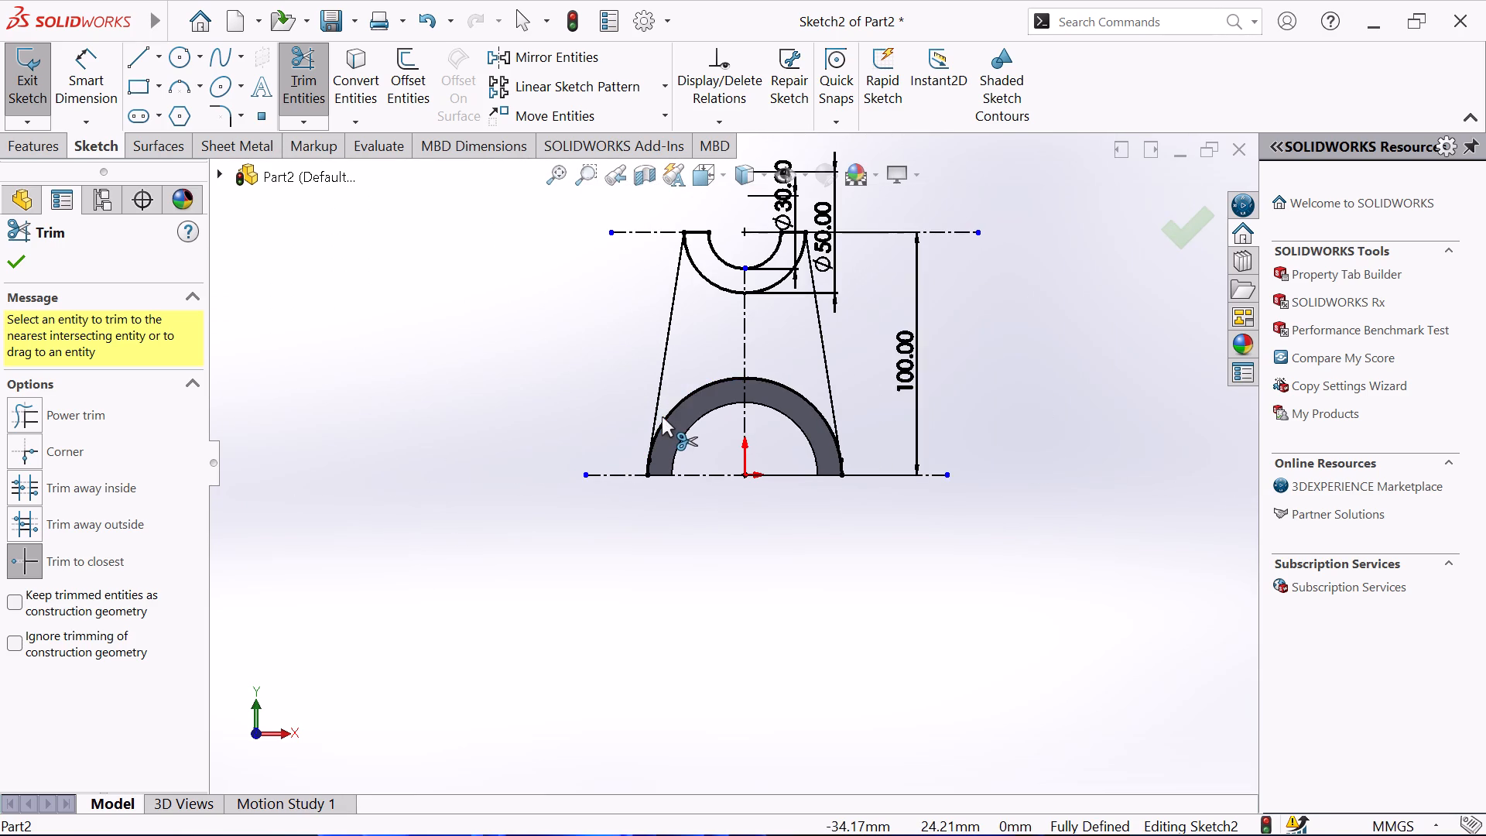
{"action": "left_click", "coordinate": [663, 369]}
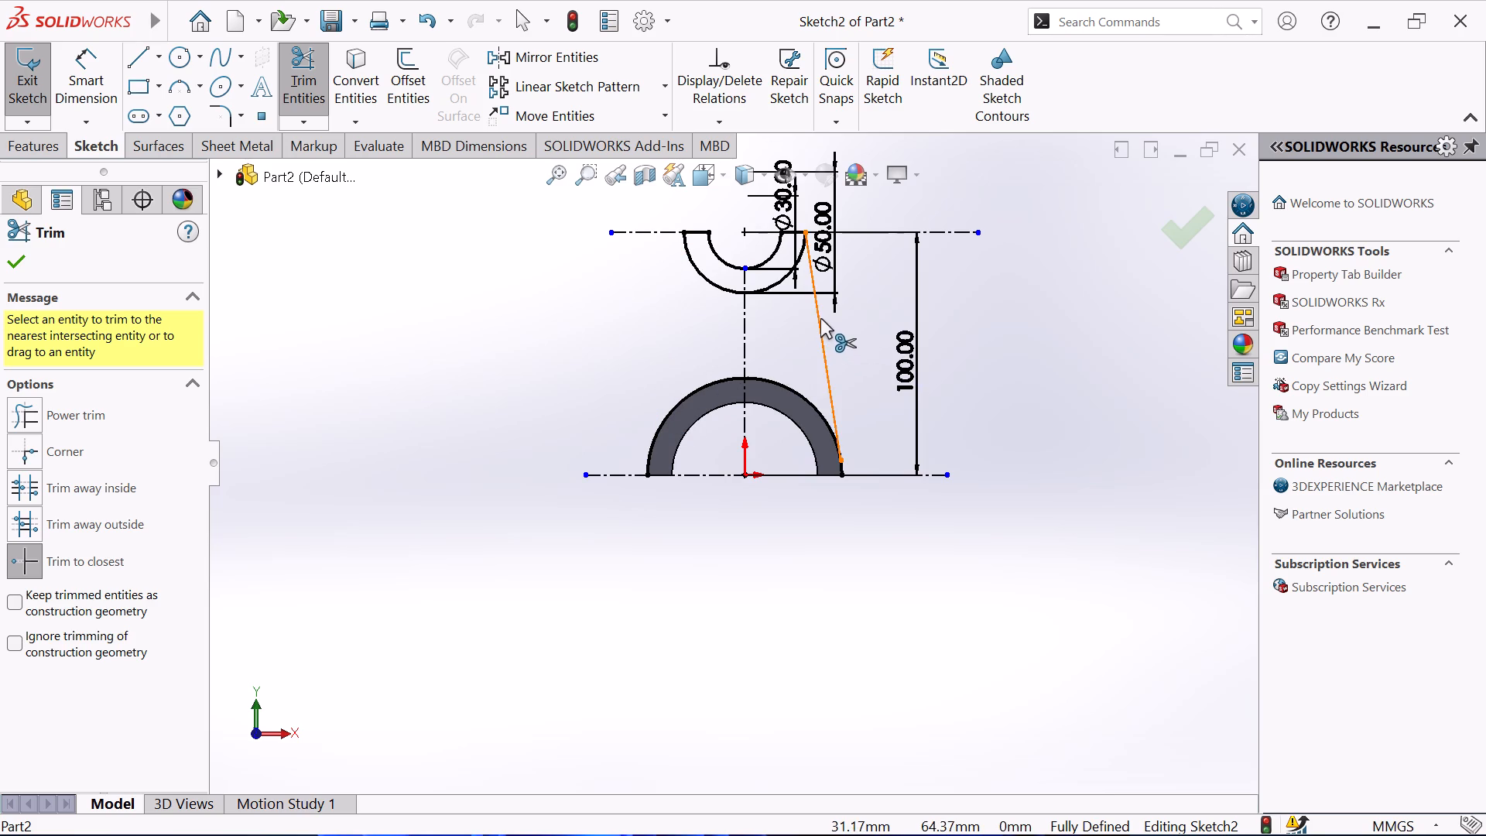
{"action": "left_click", "coordinate": [820, 318]}
{"action": "left_click", "coordinate": [783, 385]}
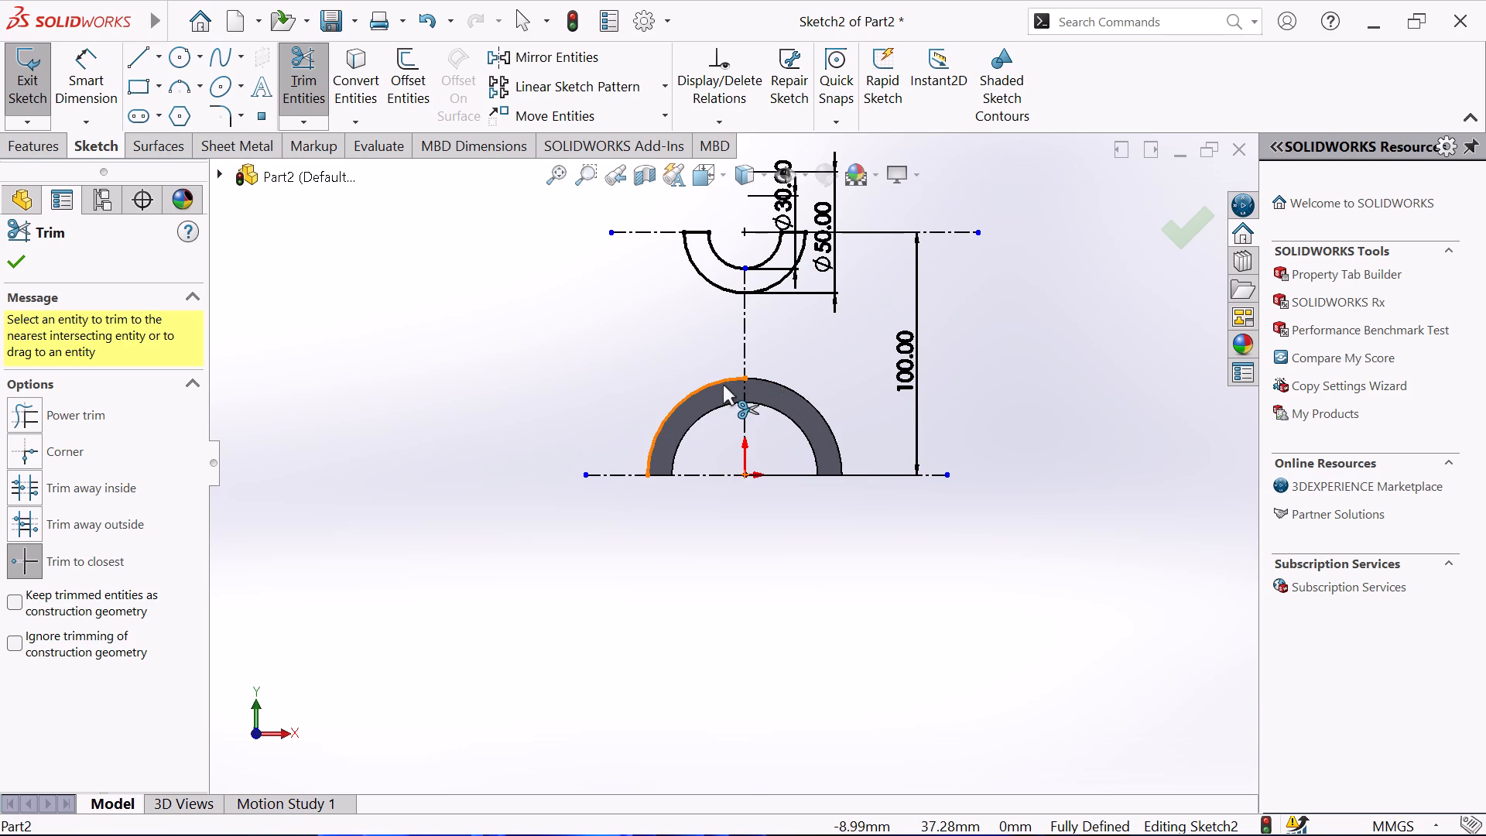
{"action": "left_click", "coordinate": [722, 384]}
{"action": "right_click", "coordinate": [552, 372]}
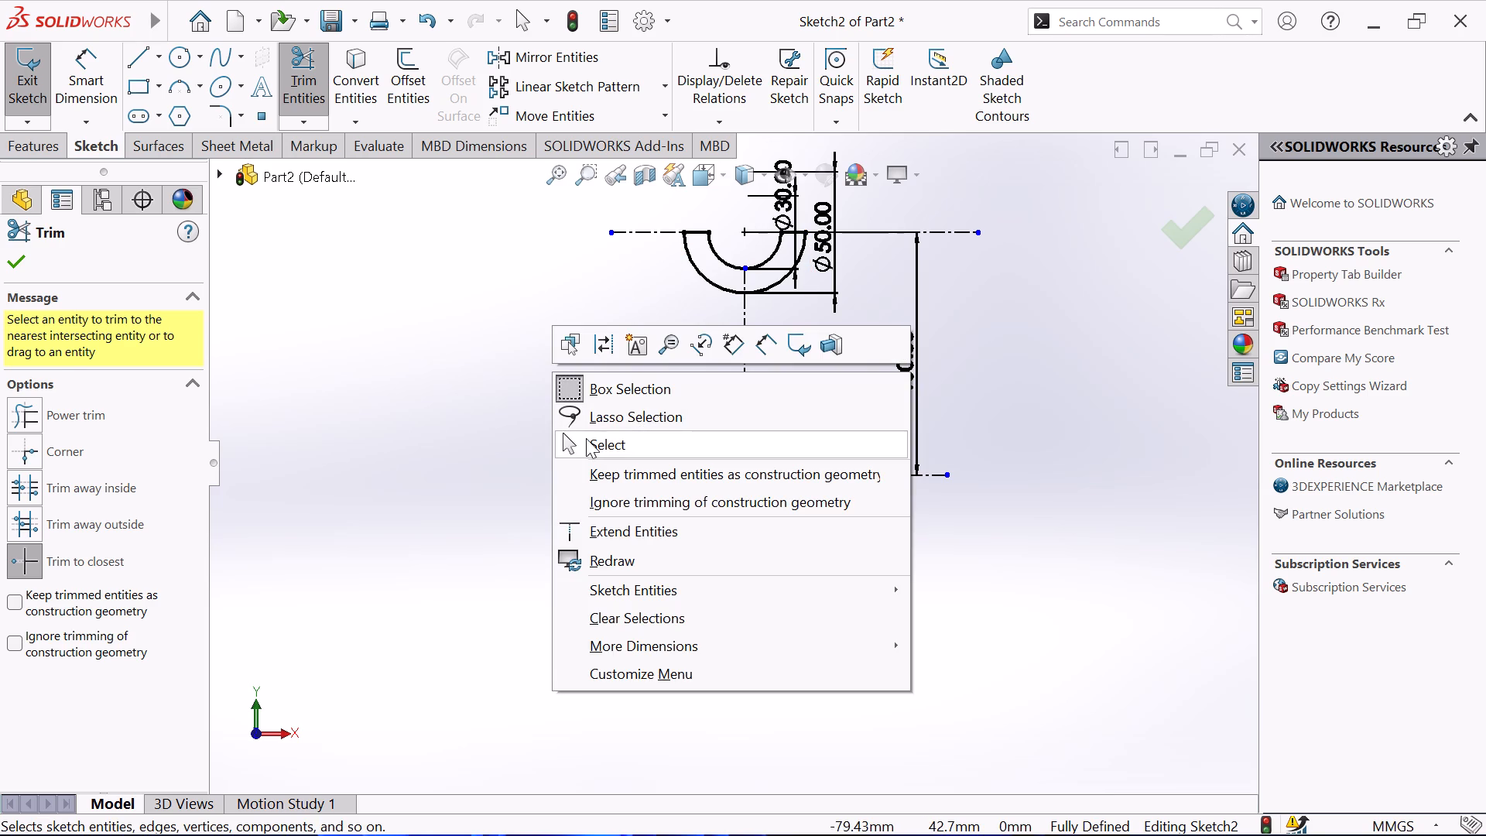
{"action": "left_click", "coordinate": [586, 438]}
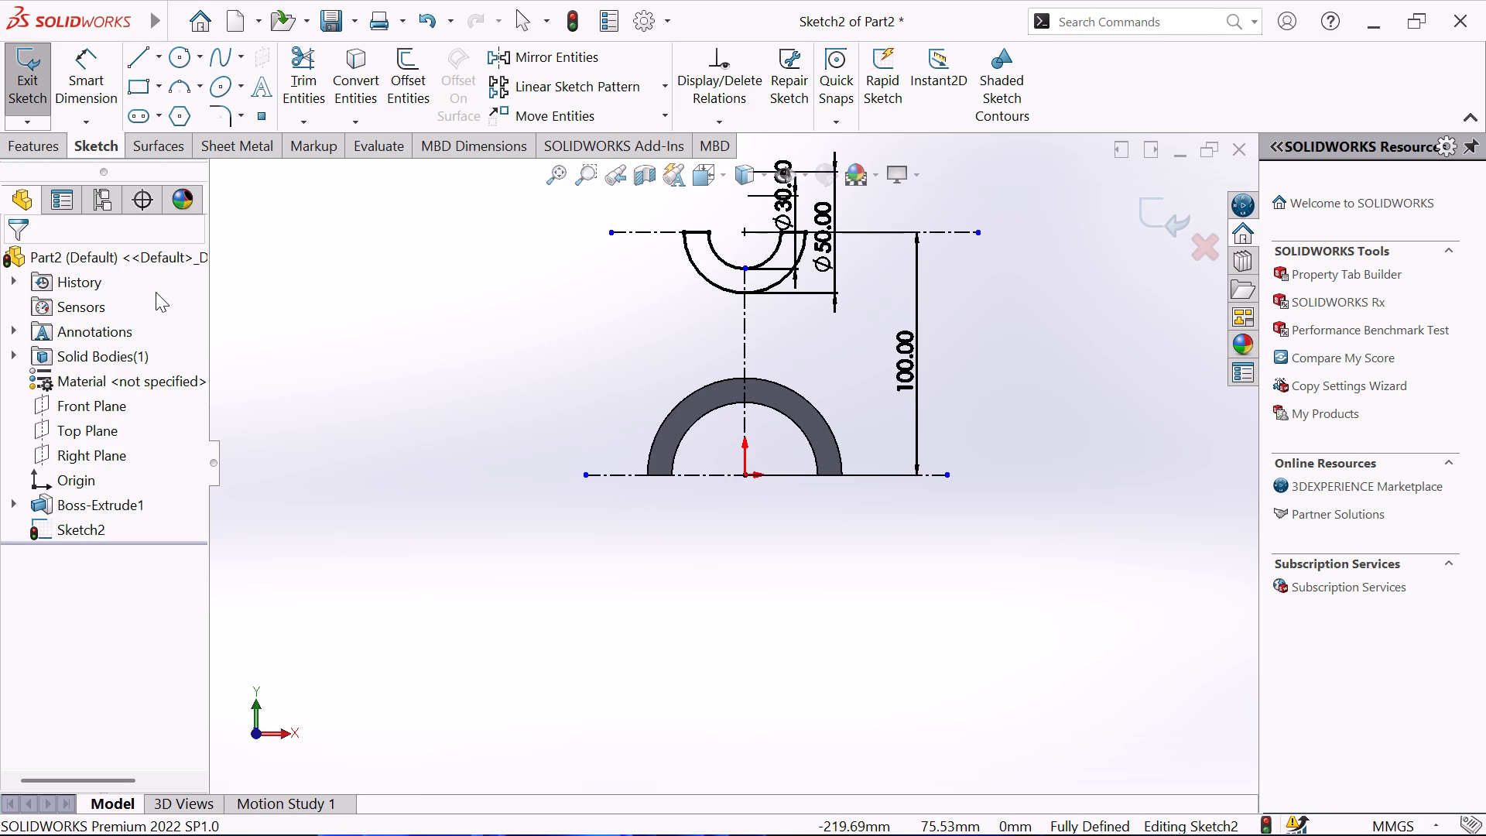
Extrude the upper half-ring profile Blind 40 mm in the reversed direction, back over the base.
{"action": "left_click", "coordinate": [39, 138]}
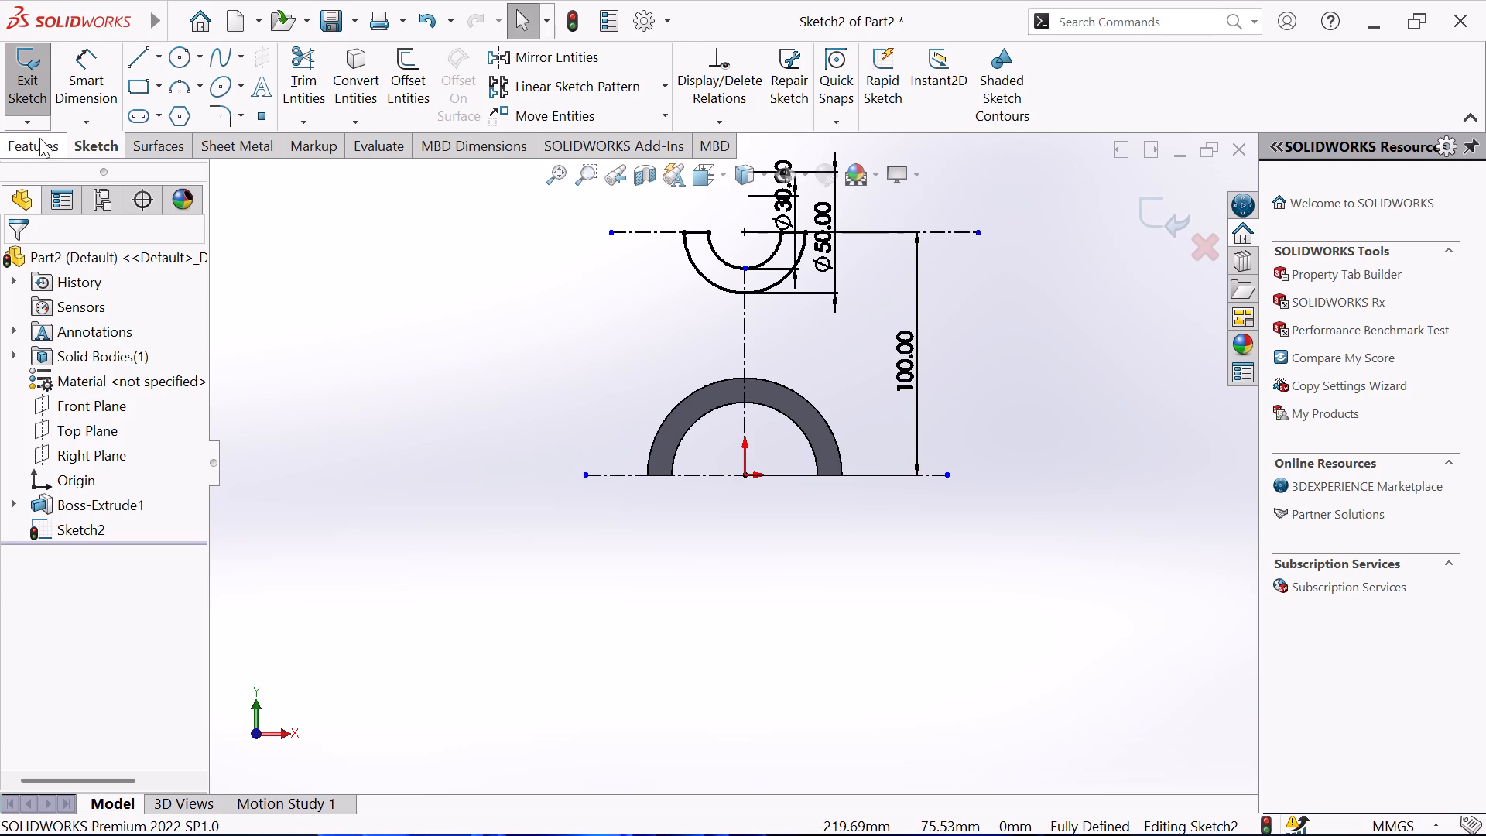
{"action": "left_click", "coordinate": [26, 81]}
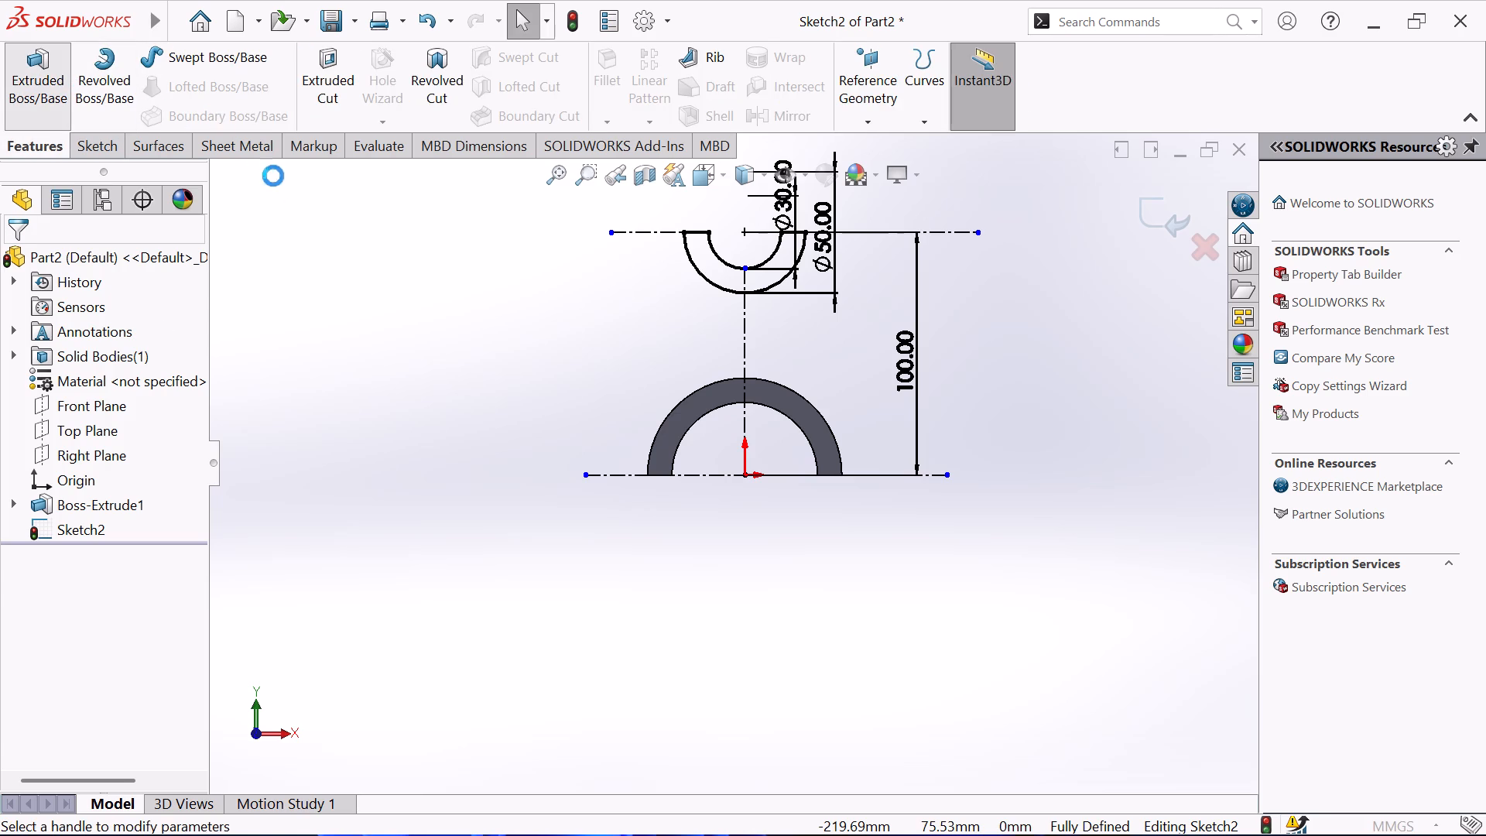
{"action": "scroll", "coordinate": [329, 289], "scroll_direction": "up", "scroll_amount": 1}
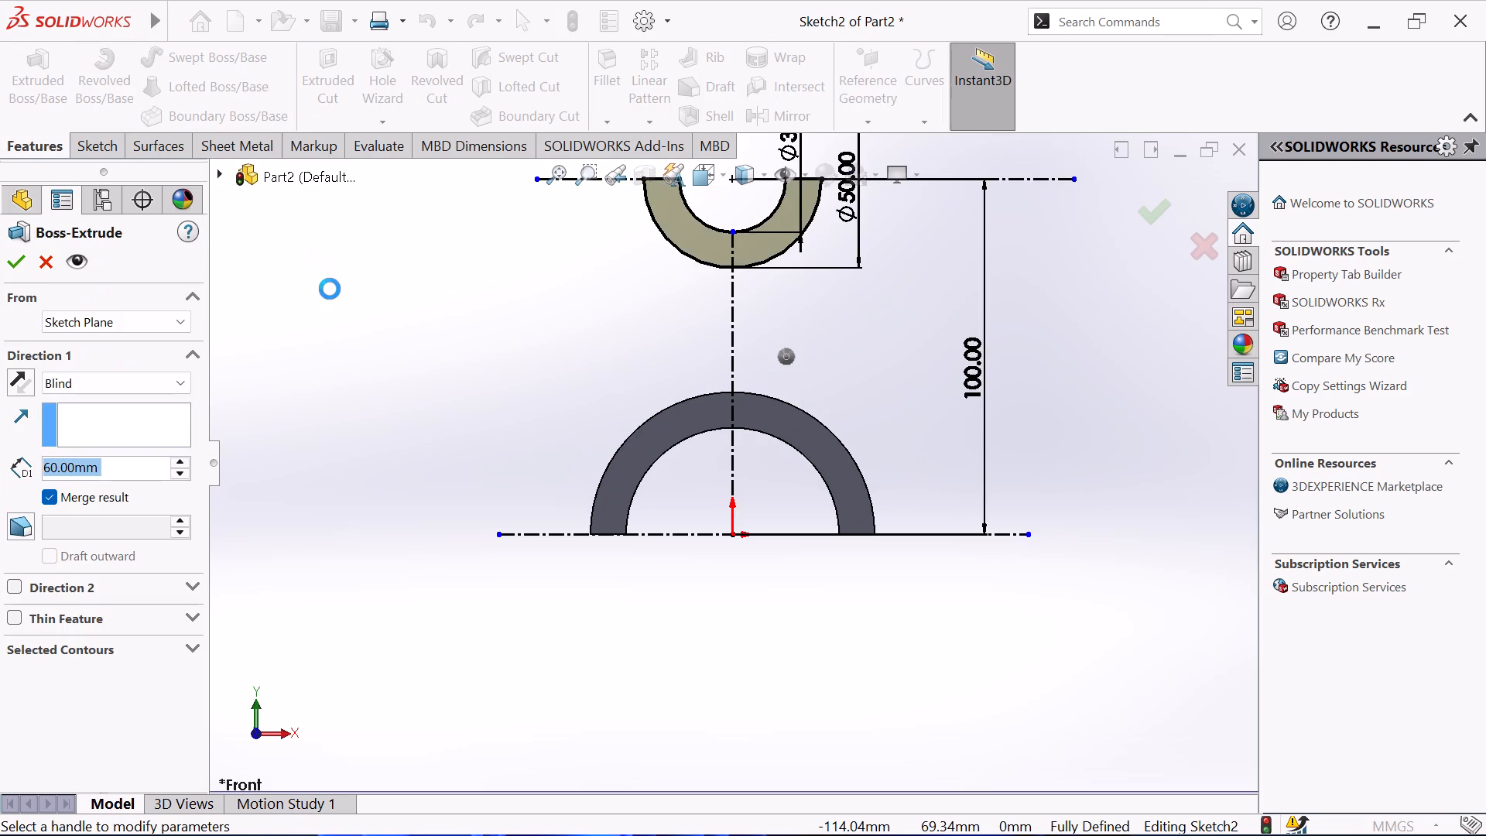
{"action": "middle_click_drag", "start_coordinate": [332, 289], "coordinate": [457, 406]}
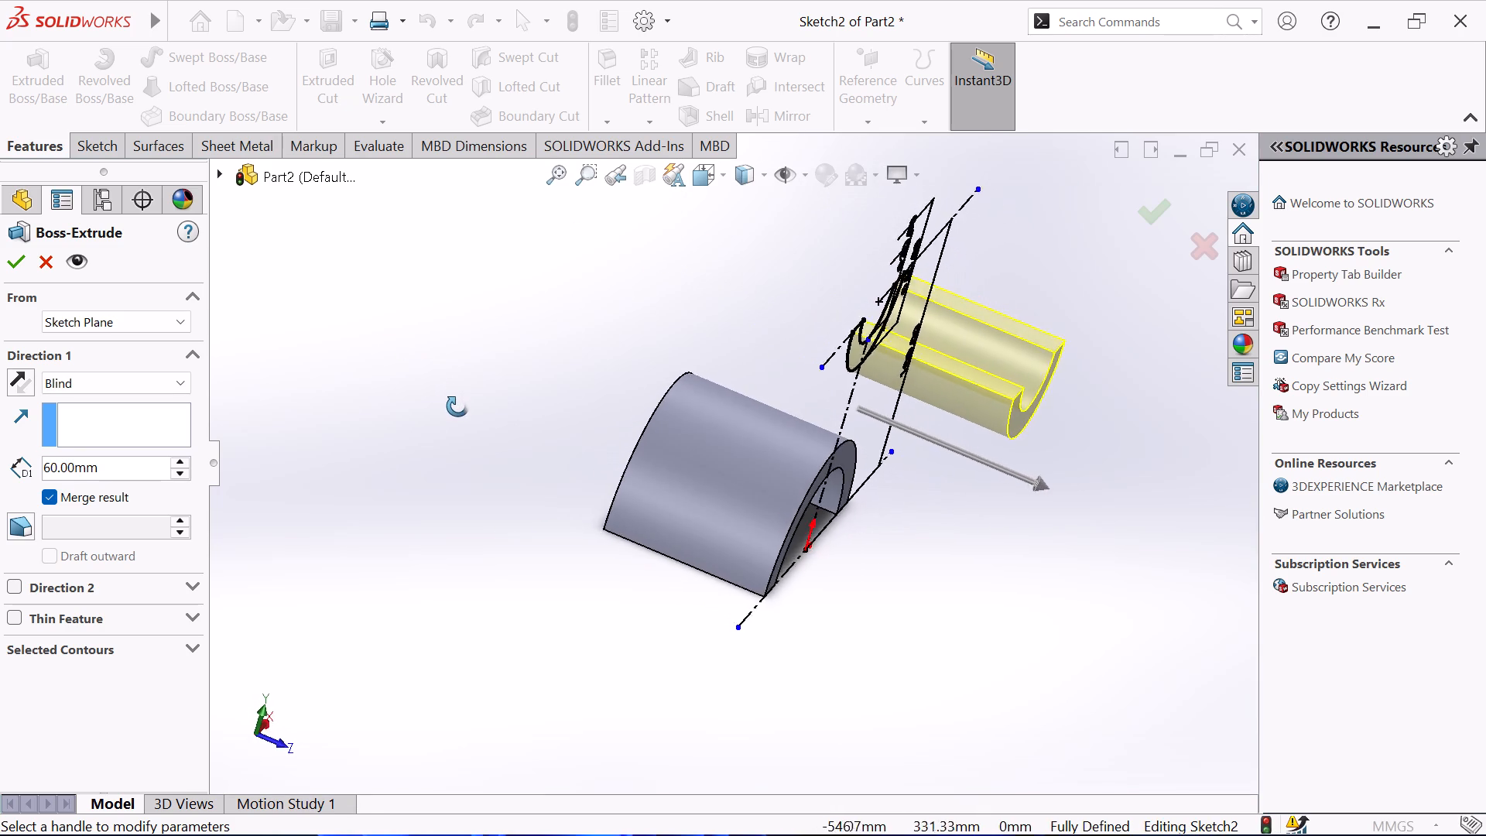
{"action": "middle_click_drag", "start_coordinate": [457, 406], "coordinate": [463, 412]}
{"action": "left_click", "coordinate": [19, 373]}
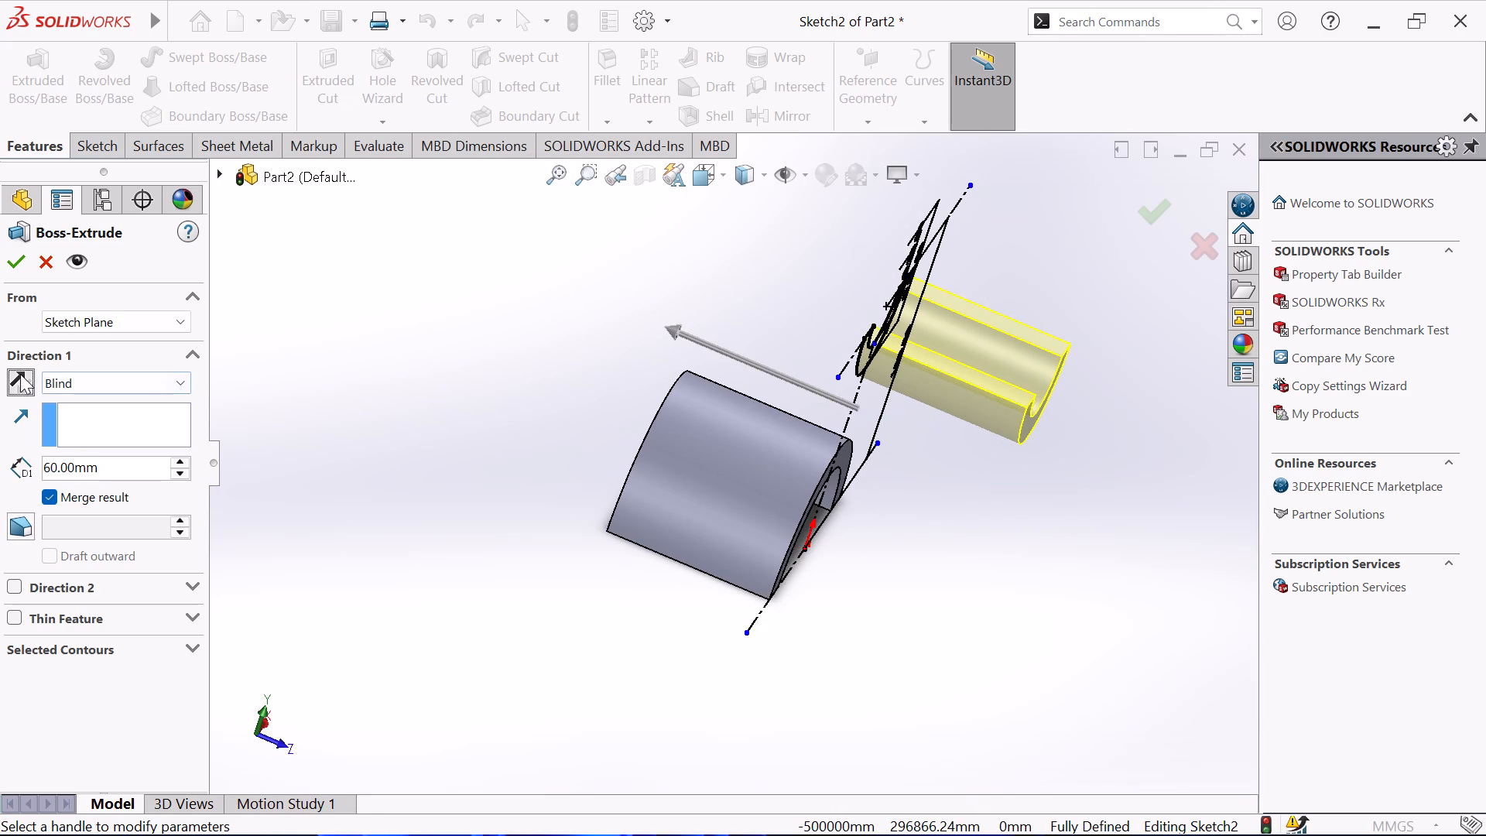
{"action": "left_click", "coordinate": [185, 478]}
{"action": "left_click", "coordinate": [185, 478]}
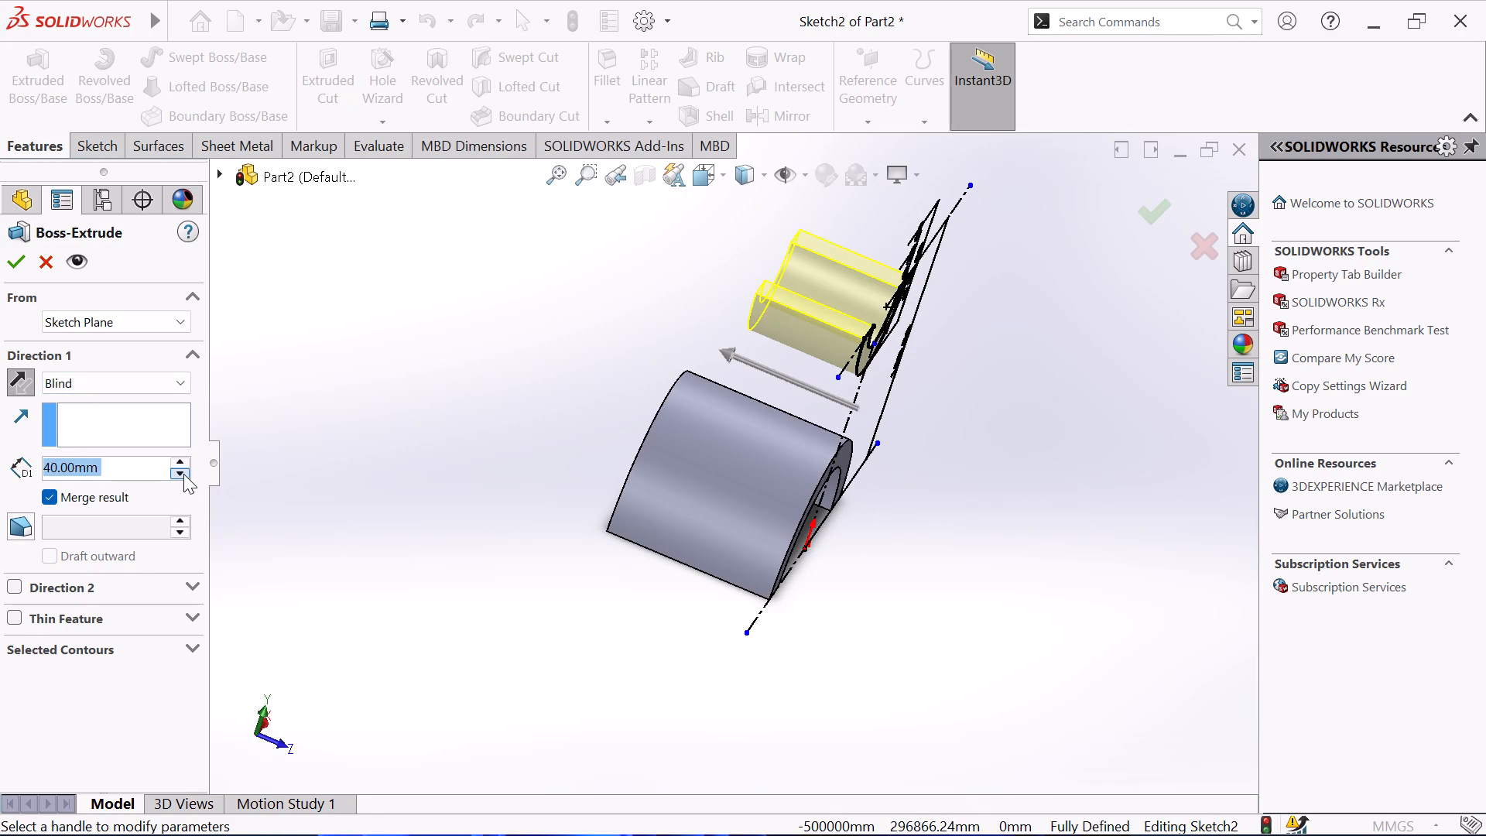
{"action": "left_click", "coordinate": [15, 276]}
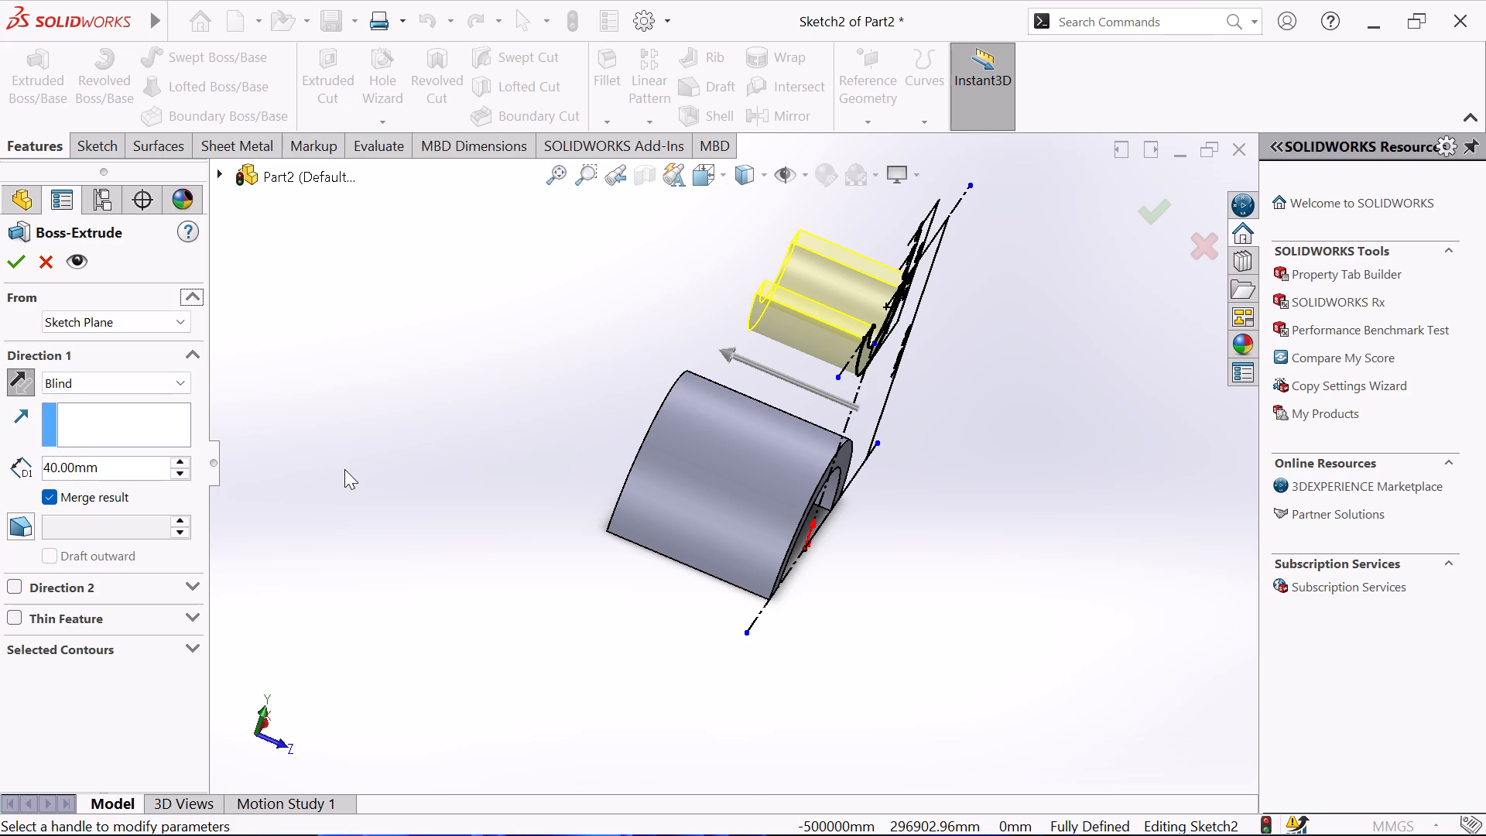
{"action": "left_click", "coordinate": [19, 259]}
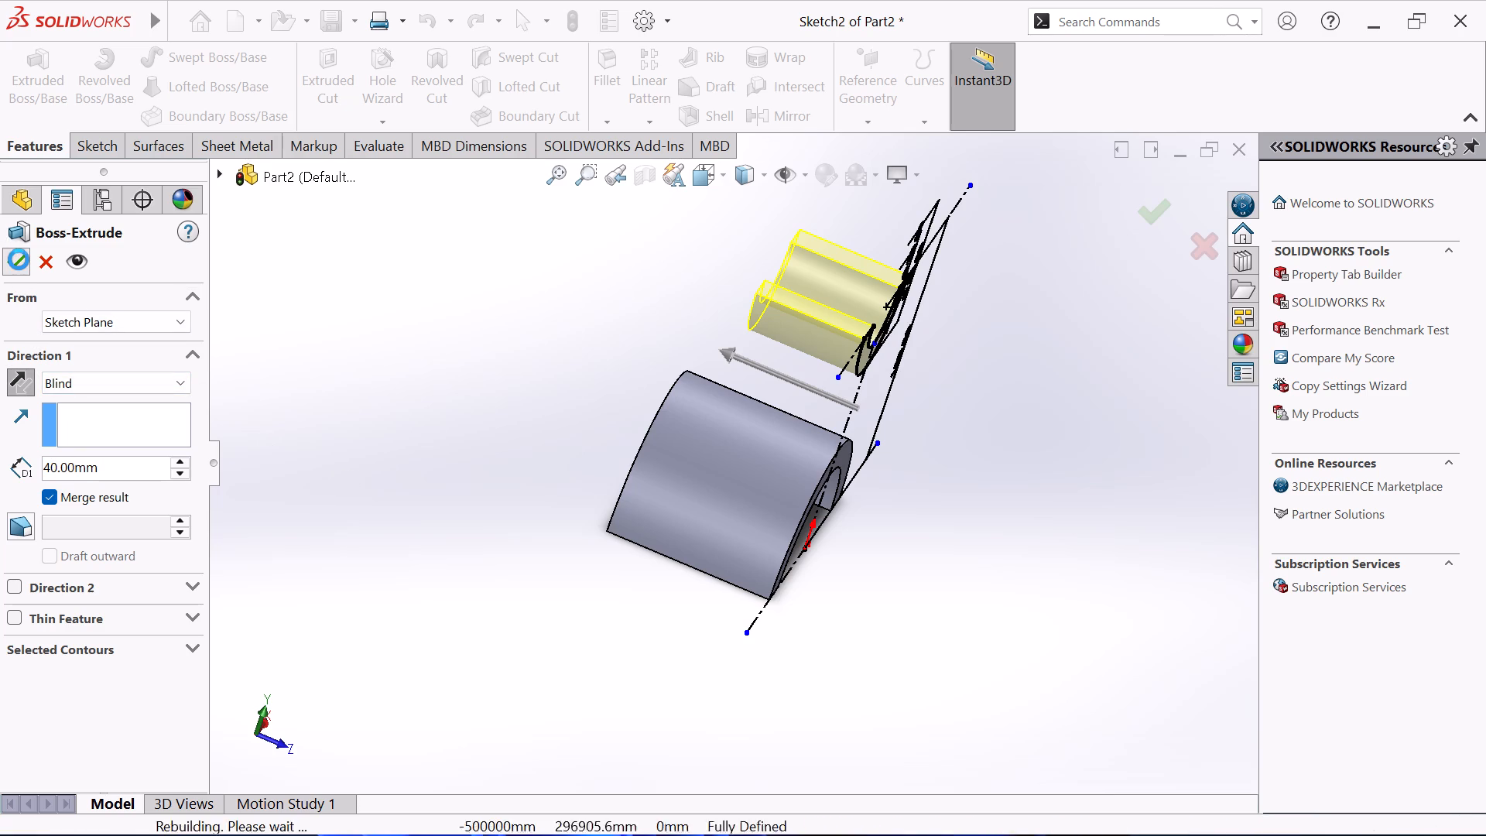
{"action": "left_click", "coordinate": [515, 471]}
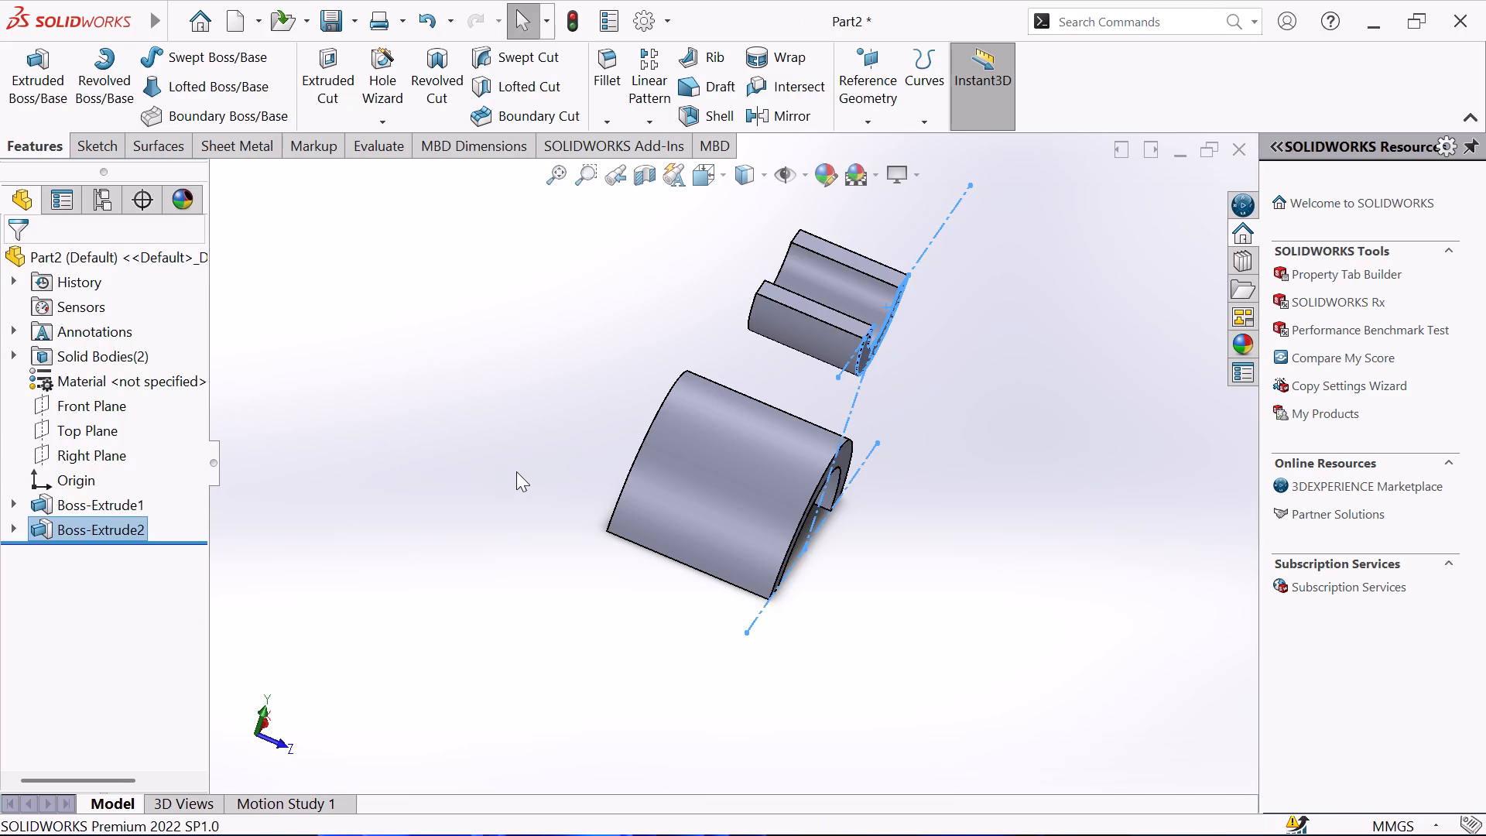
Start a new sketch on the front face of the base half-ring.
{"action": "middle_click_drag", "start_coordinate": [509, 464], "coordinate": [418, 348]}
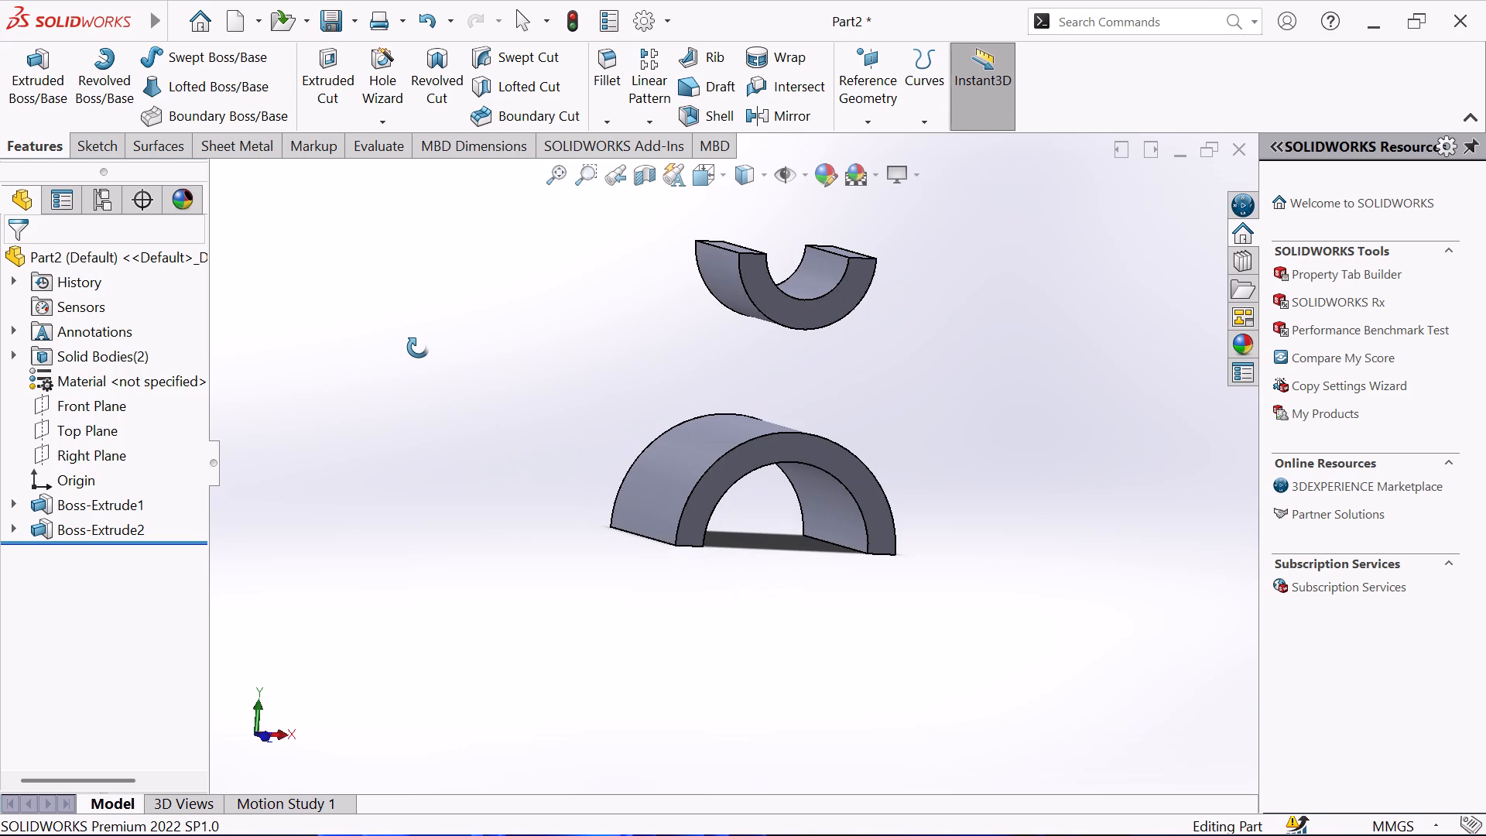
{"action": "middle_click_drag", "start_coordinate": [418, 348], "coordinate": [417, 347]}
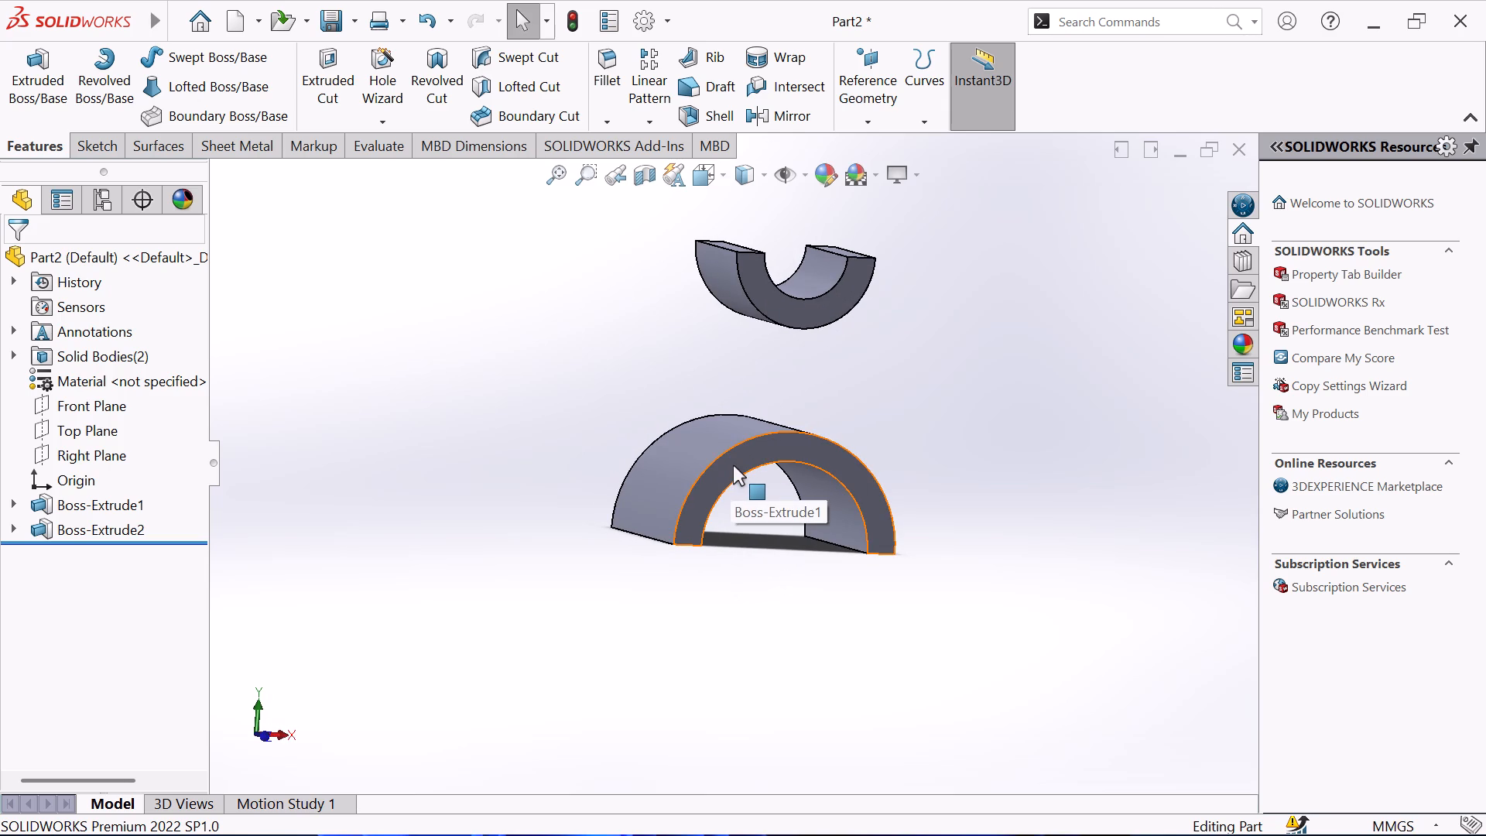
{"action": "left_click", "coordinate": [734, 464]}
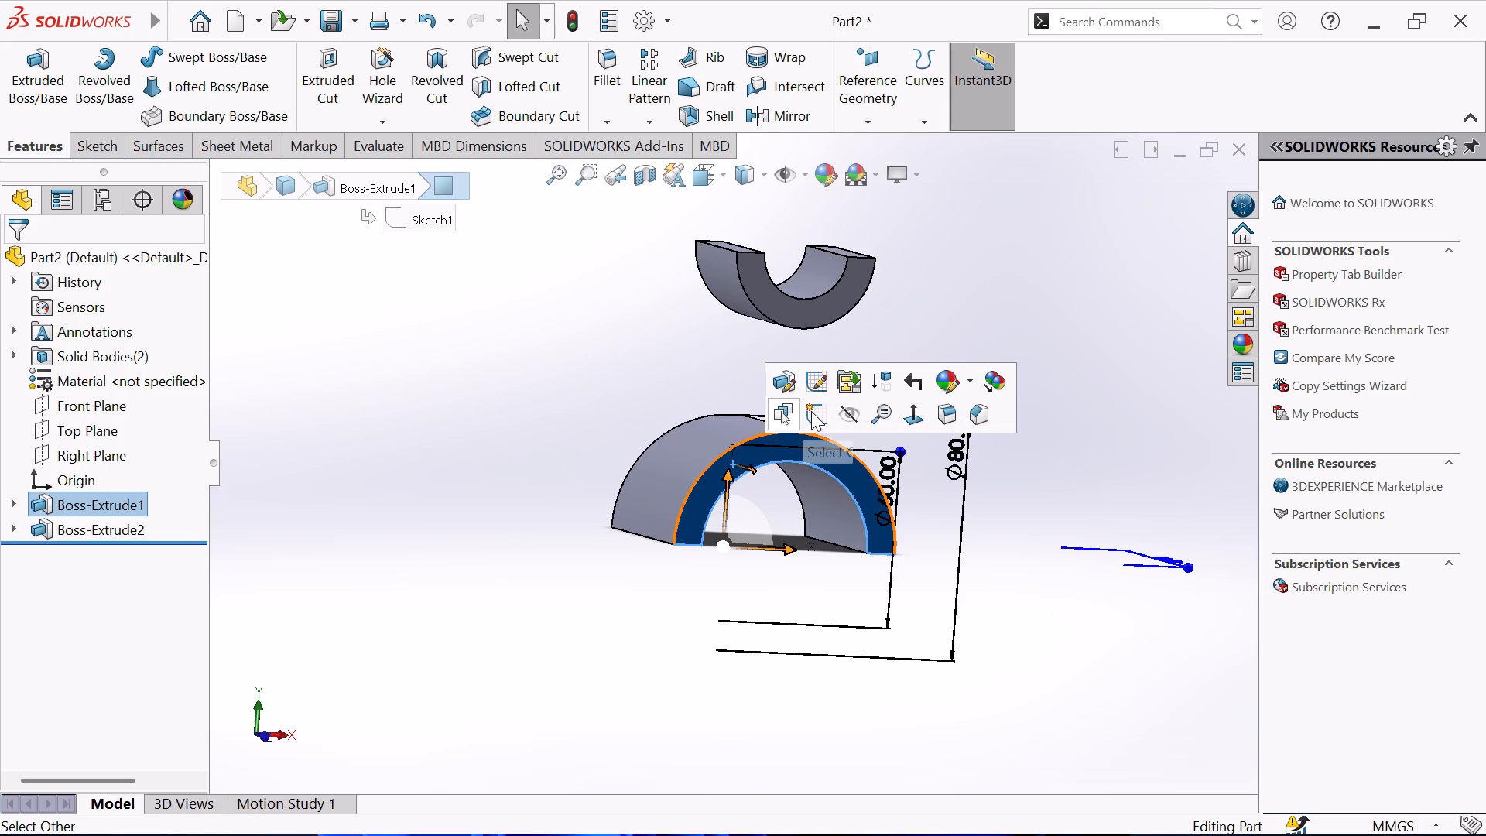
{"action": "left_click", "coordinate": [812, 411]}
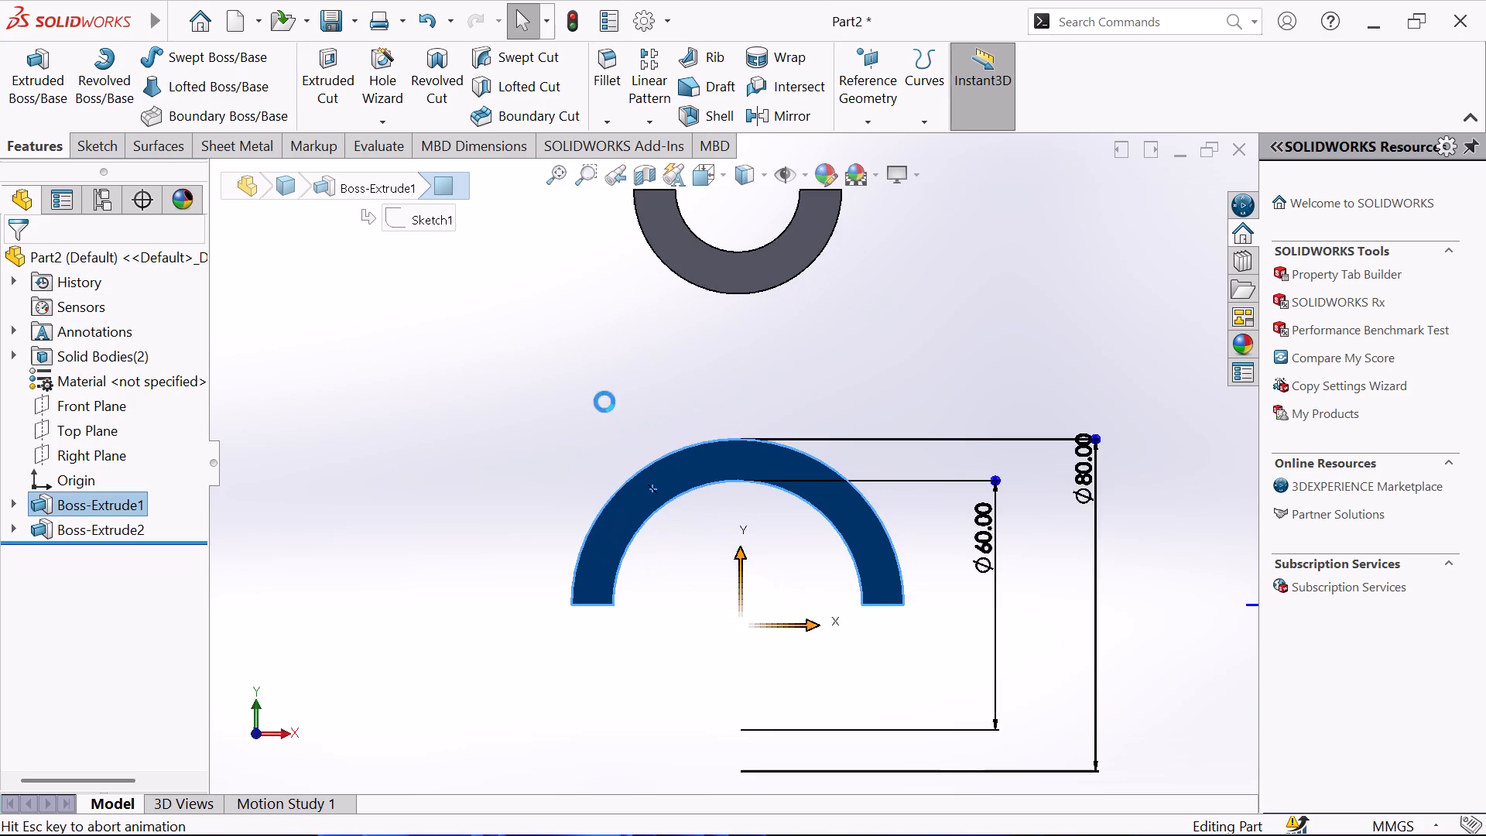
{"action": "left_click", "coordinate": [595, 394]}
Convert the outer curved edges of the upper half-ring and the base half-ring into sketch arcs.
{"action": "scroll", "coordinate": [638, 364], "scroll_direction": "up", "scroll_amount": 1}
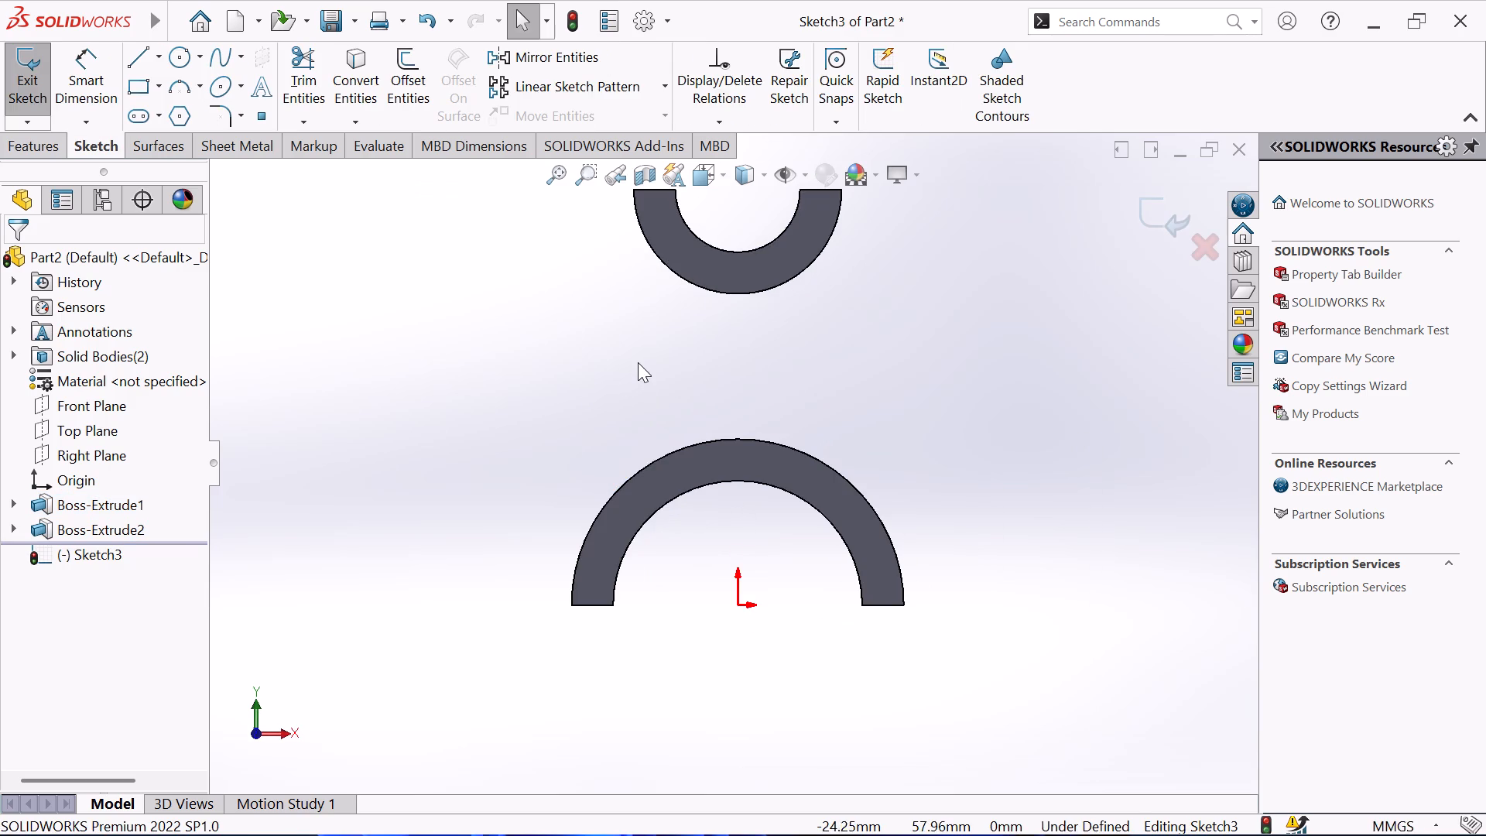
{"action": "left_click", "coordinate": [678, 297]}
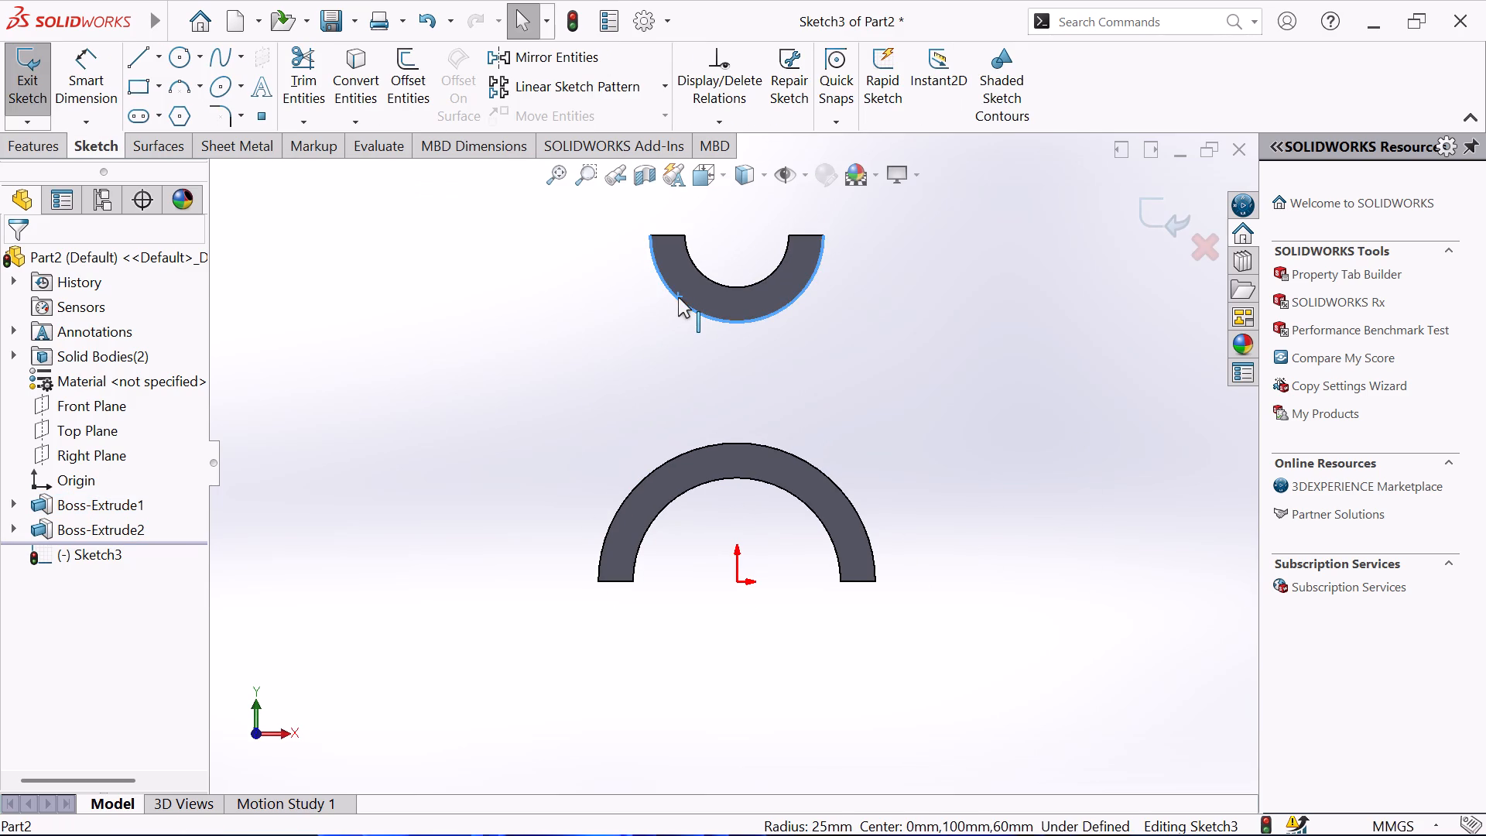
{"action": "left_click", "coordinate": [347, 60]}
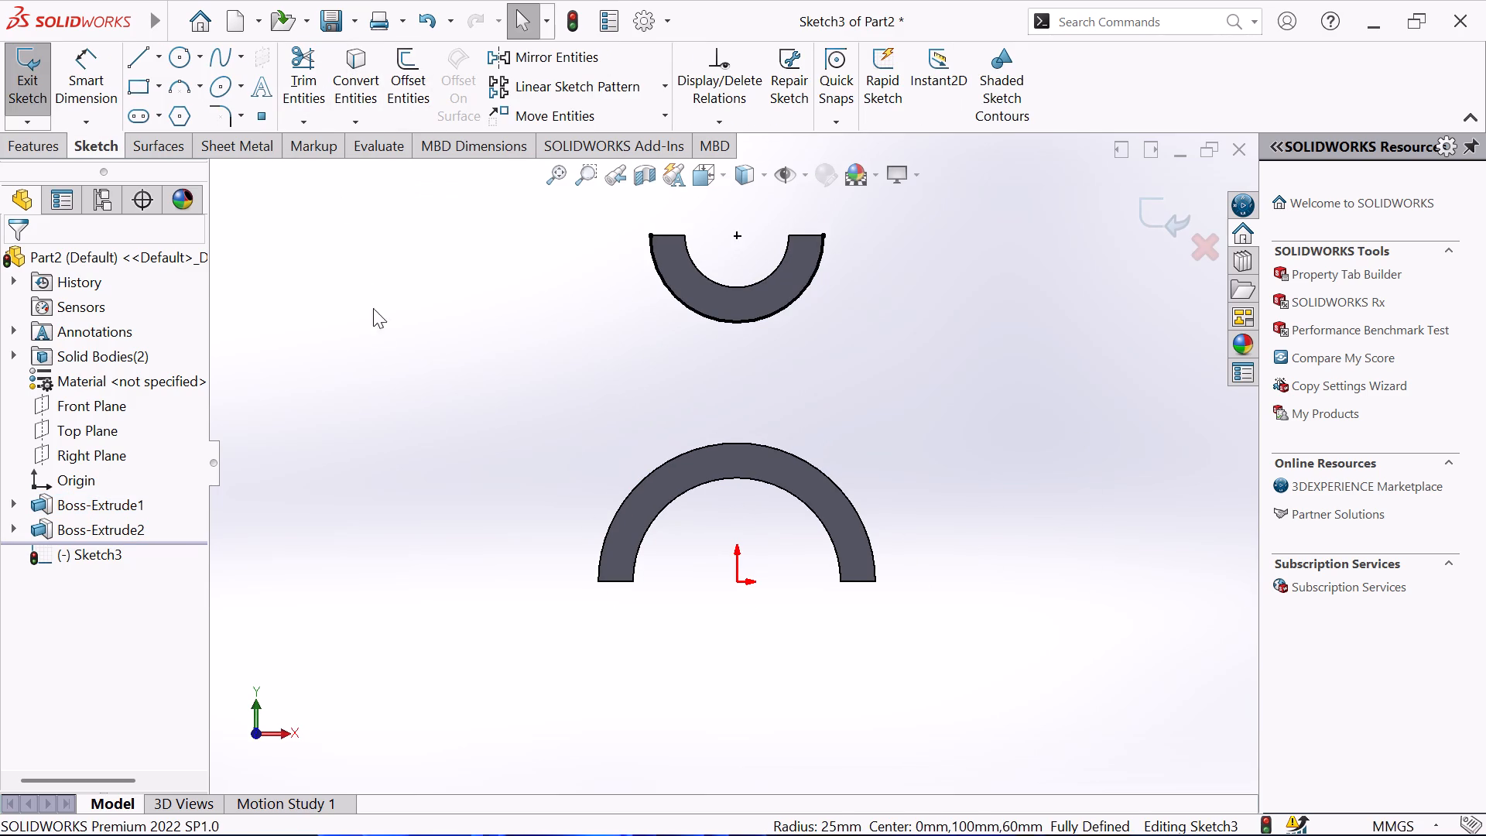
{"action": "left_click", "coordinate": [663, 462]}
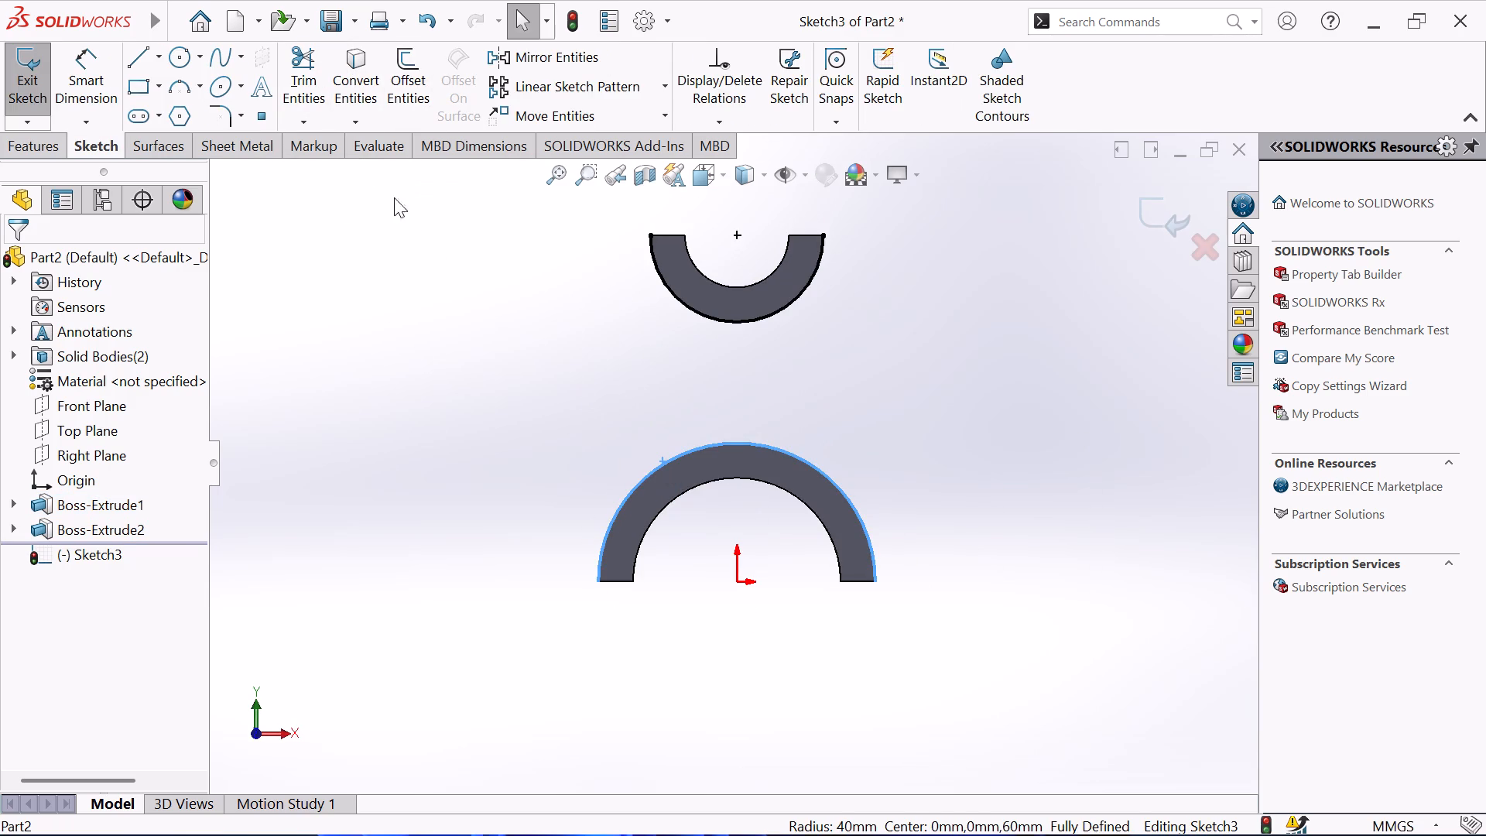
{"action": "left_click", "coordinate": [351, 84]}
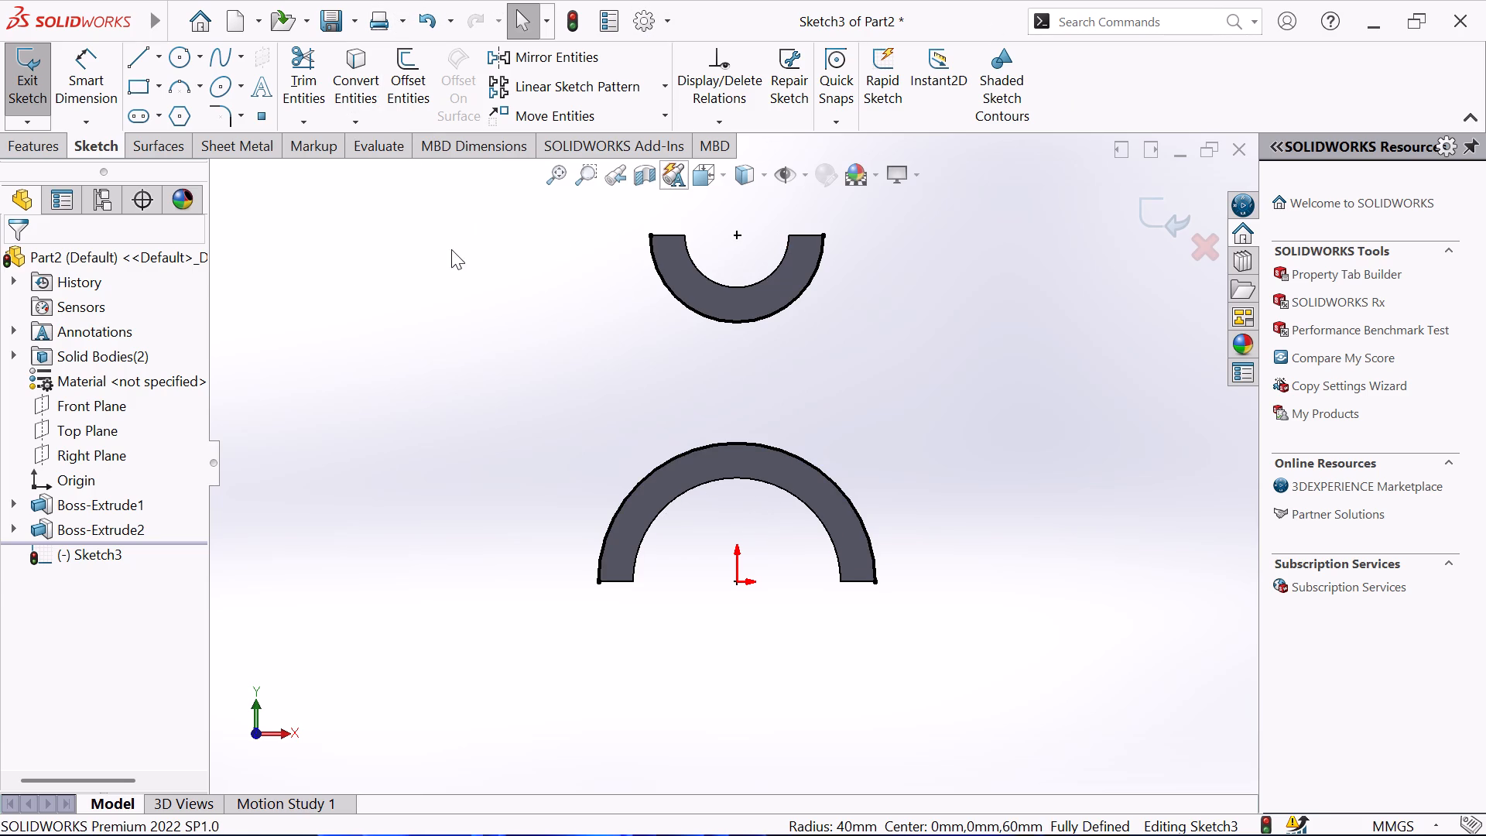
Sketch a line about 114 mm long from the upper half-ring's left outer corner past the base, tangent to the base's outer arc.
{"action": "left_click", "coordinate": [134, 67]}
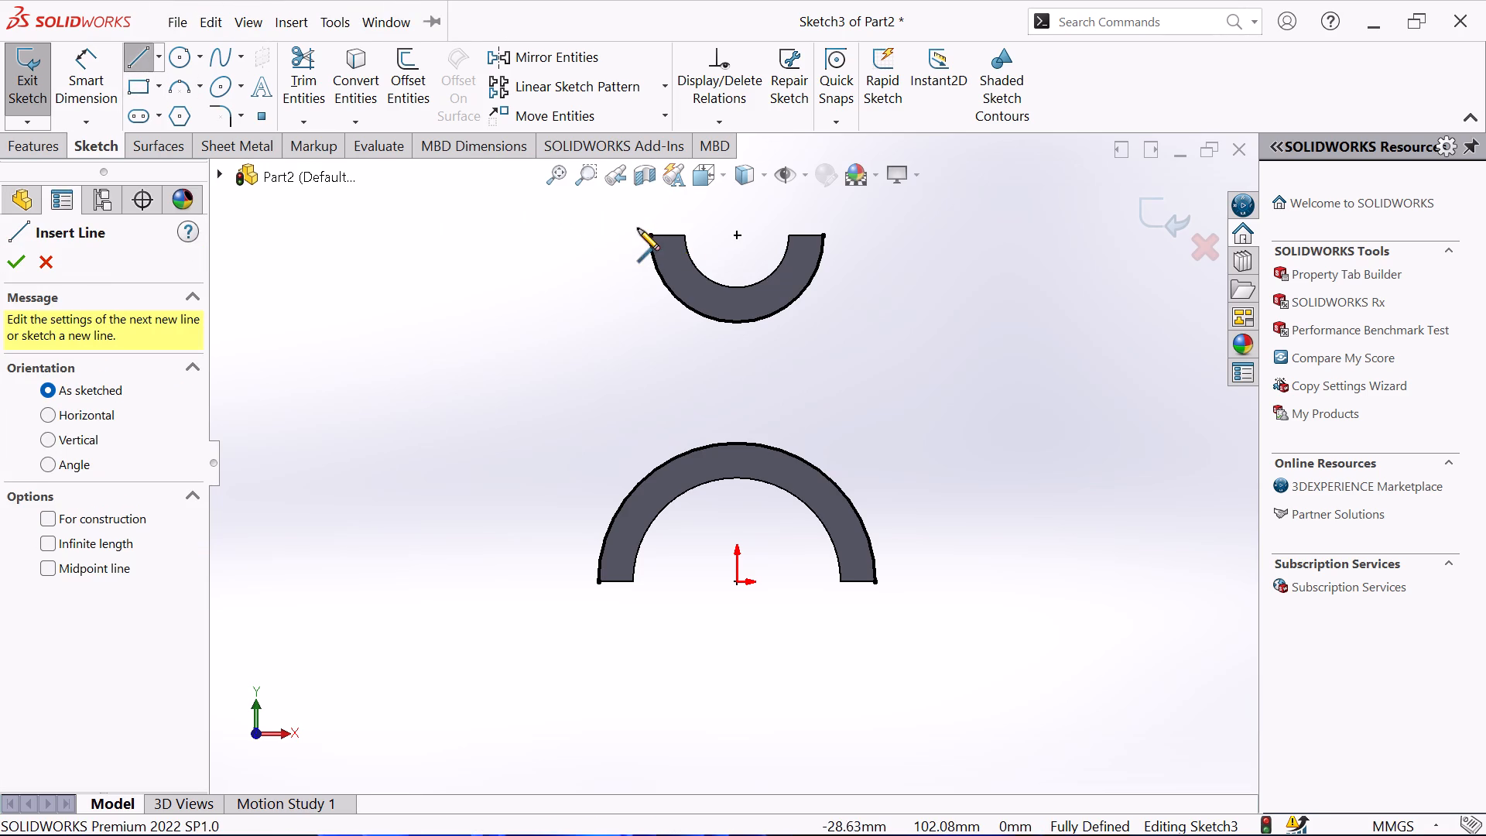
{"action": "left_click", "coordinate": [650, 235]}
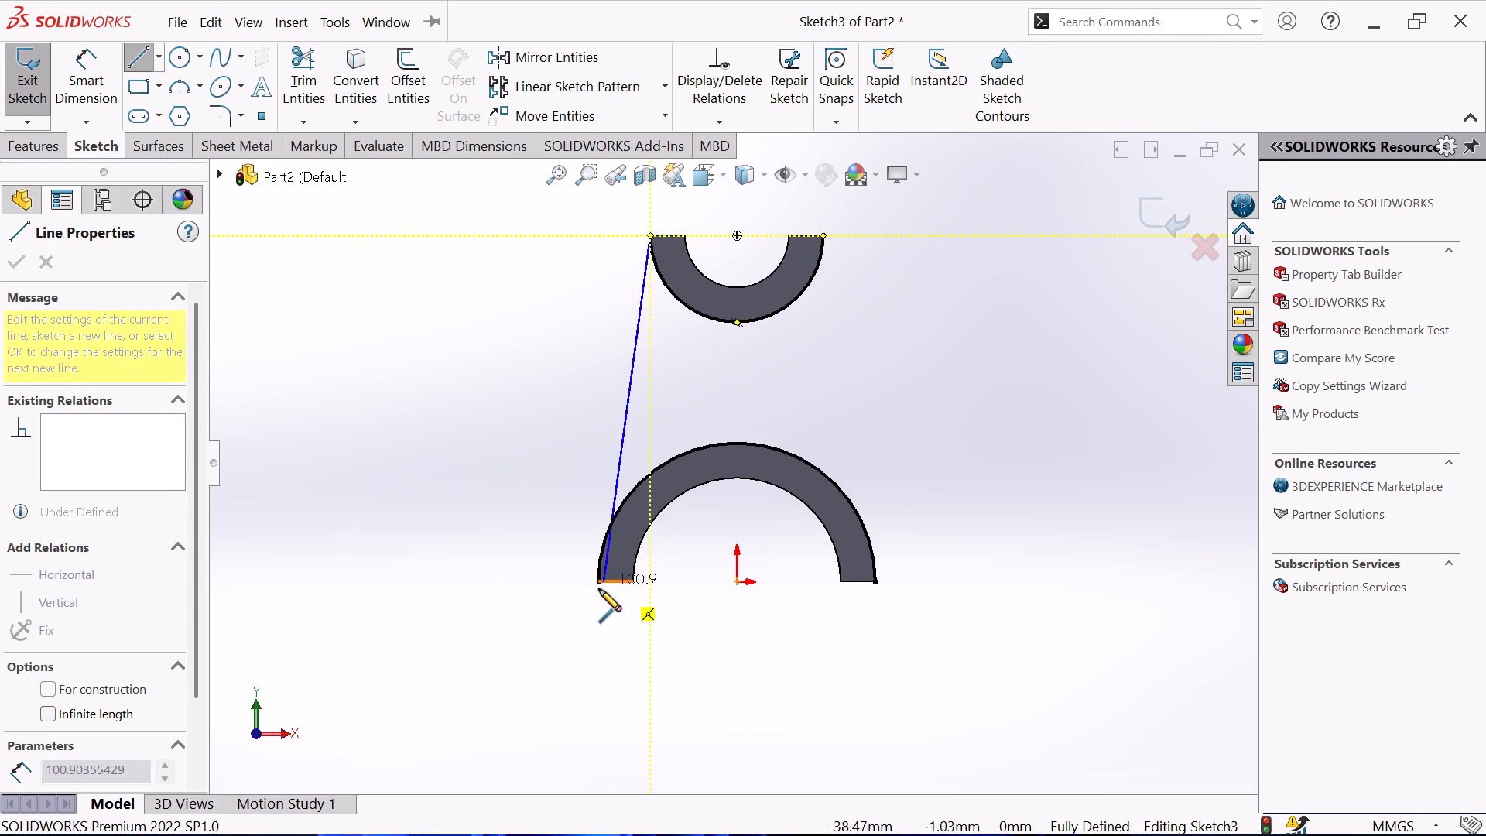
{"action": "left_click", "coordinate": [584, 624]}
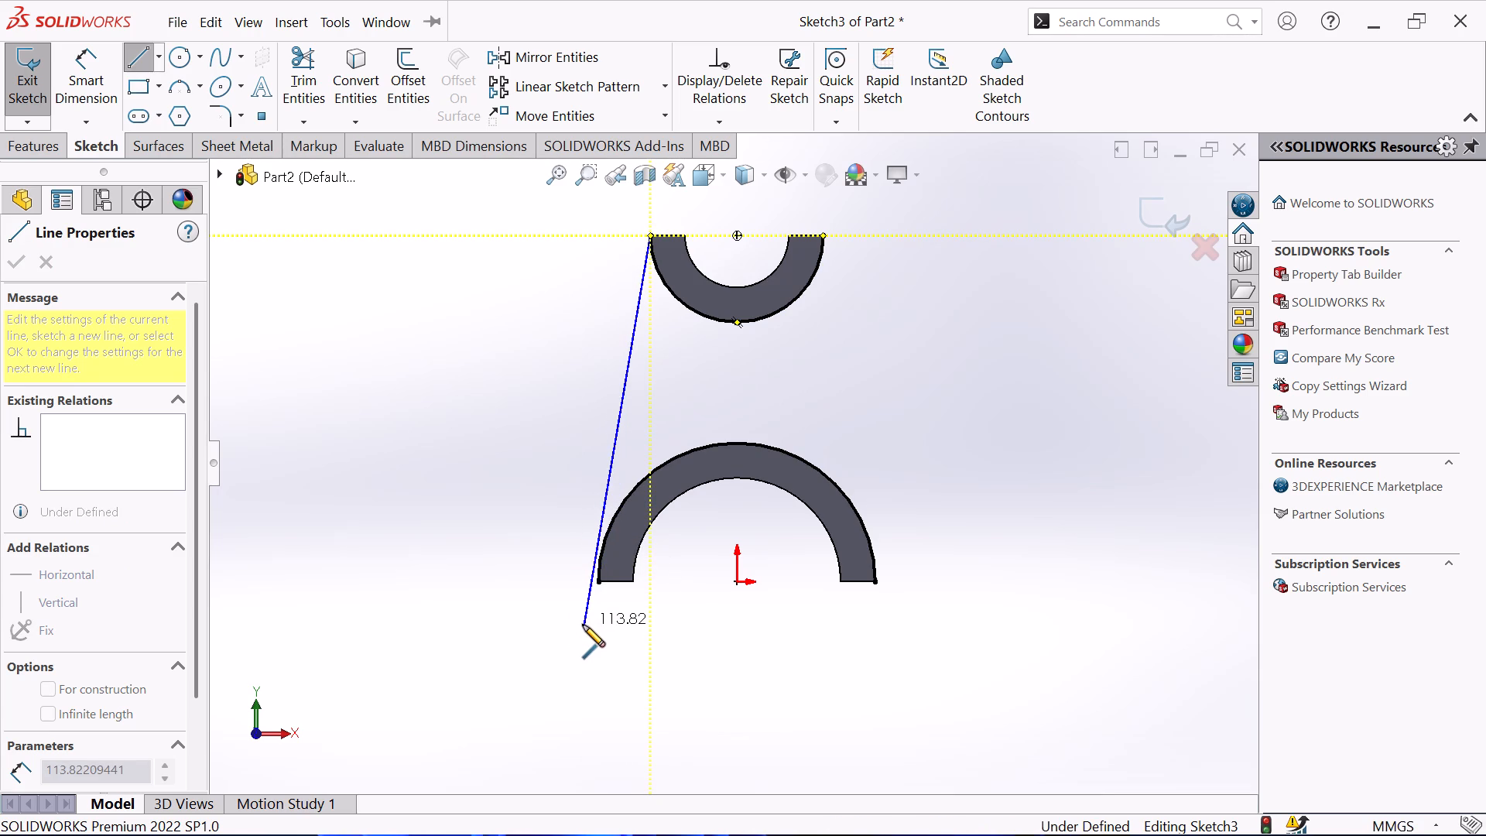
{"action": "right_click", "coordinate": [515, 562]}
{"action": "left_click", "coordinate": [597, 560]}
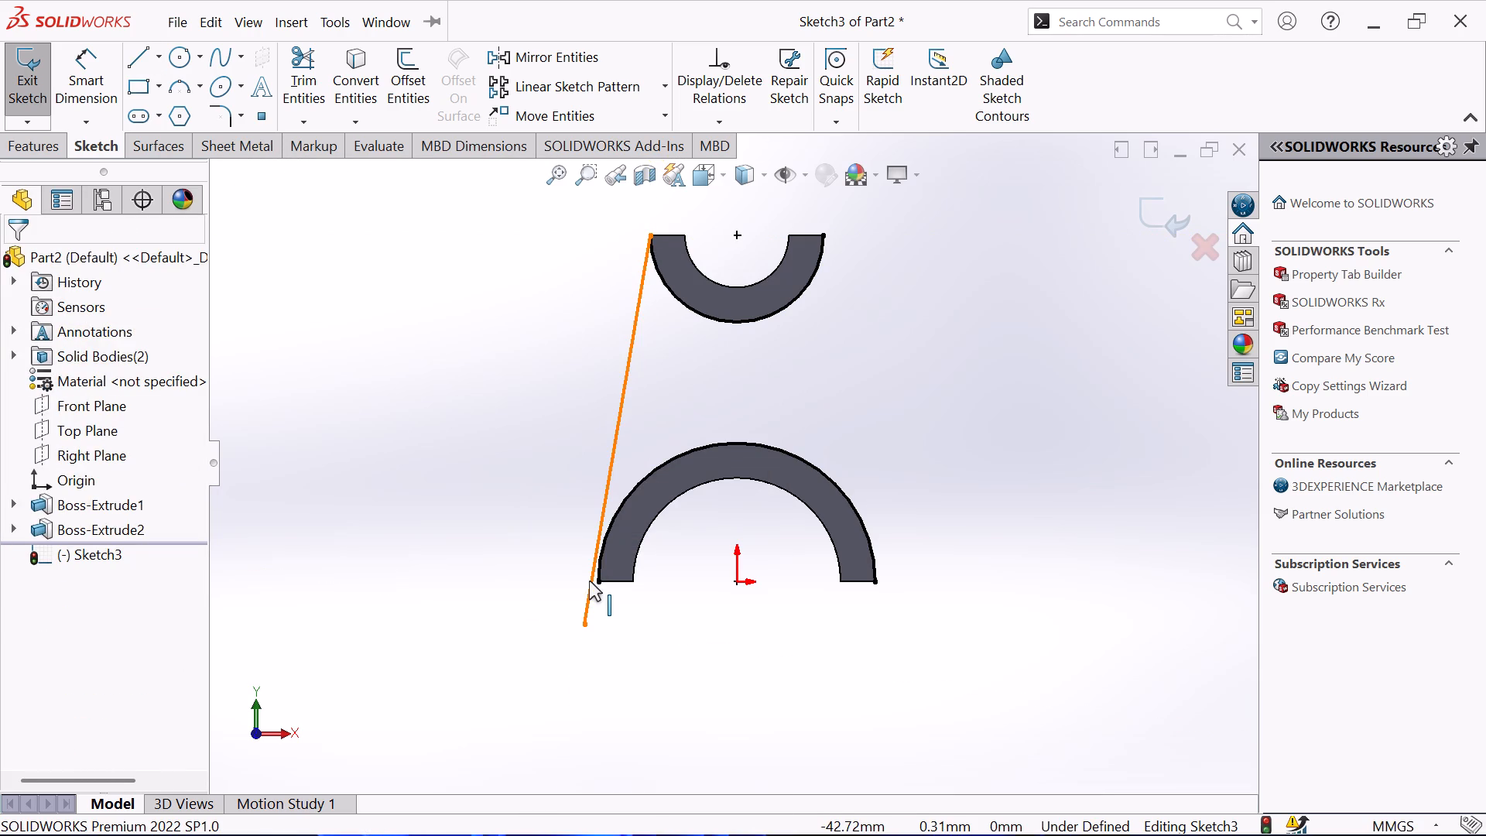
{"action": "left_click", "coordinate": [589, 581]}
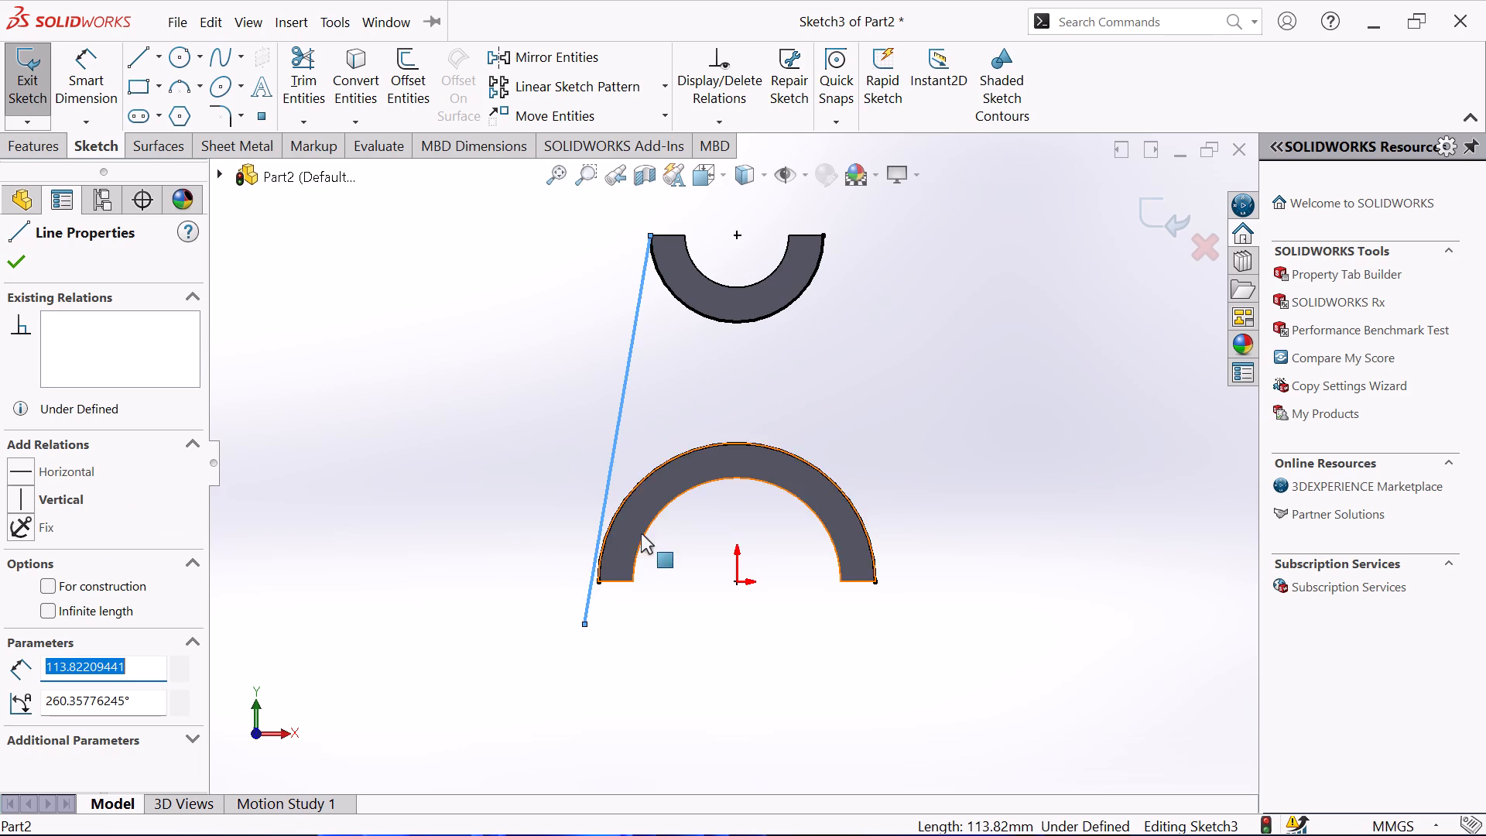
{"action": "left_click", "coordinate": [618, 510], "text": "ctrl"}
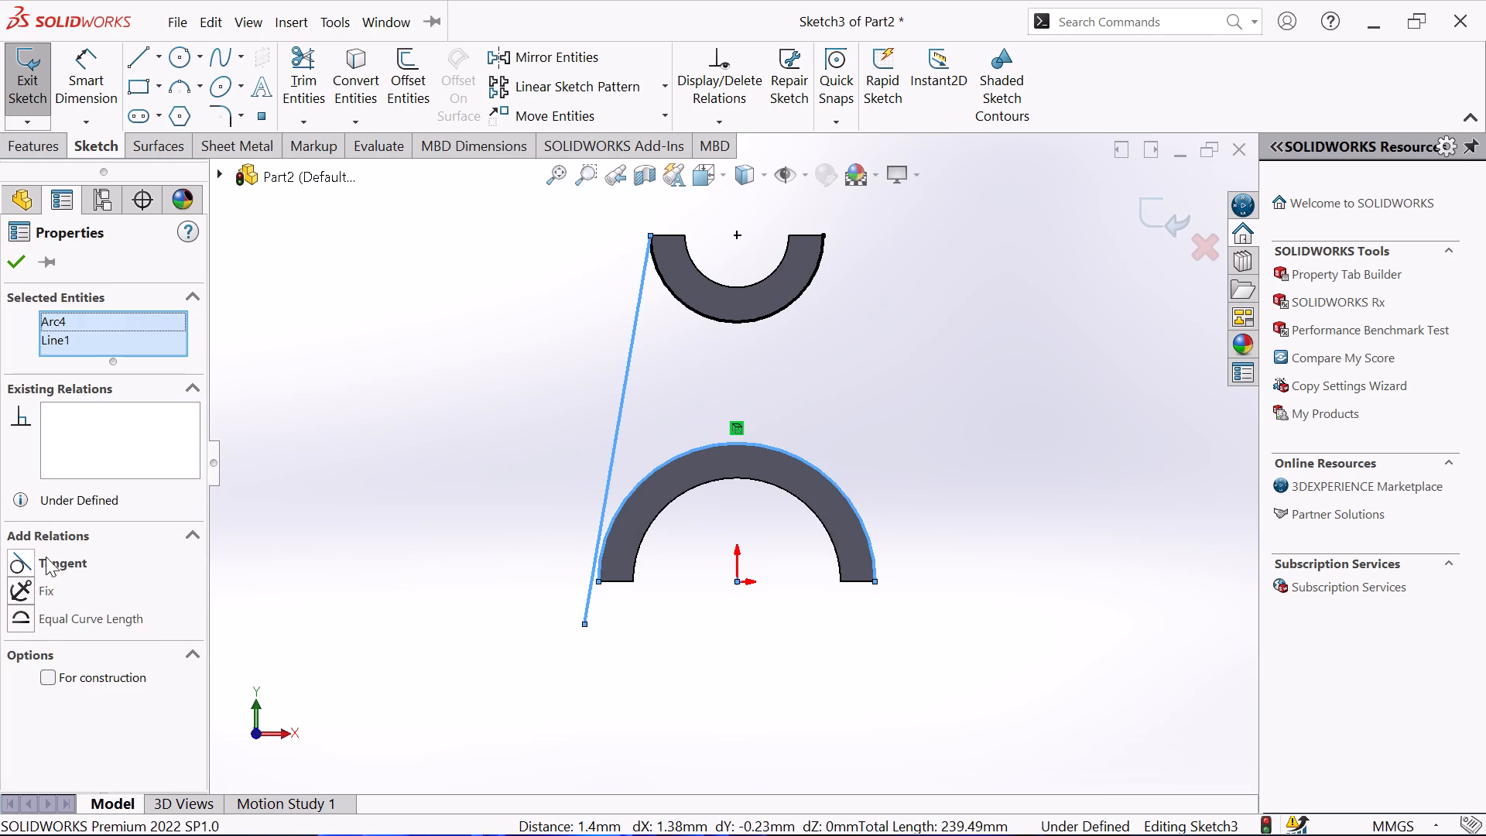
{"action": "left_click", "coordinate": [17, 564]}
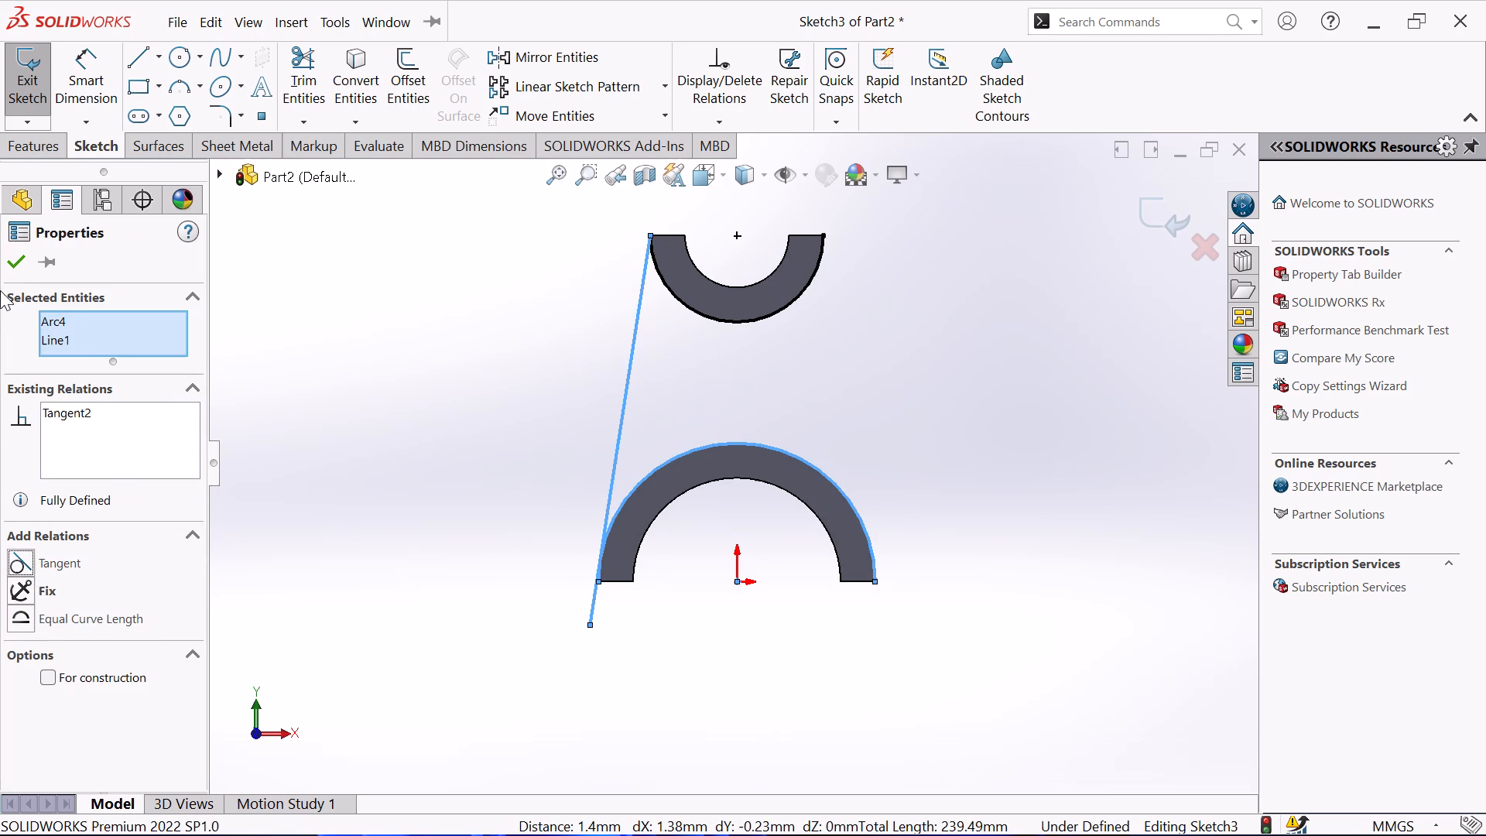
{"action": "left_click", "coordinate": [11, 266]}
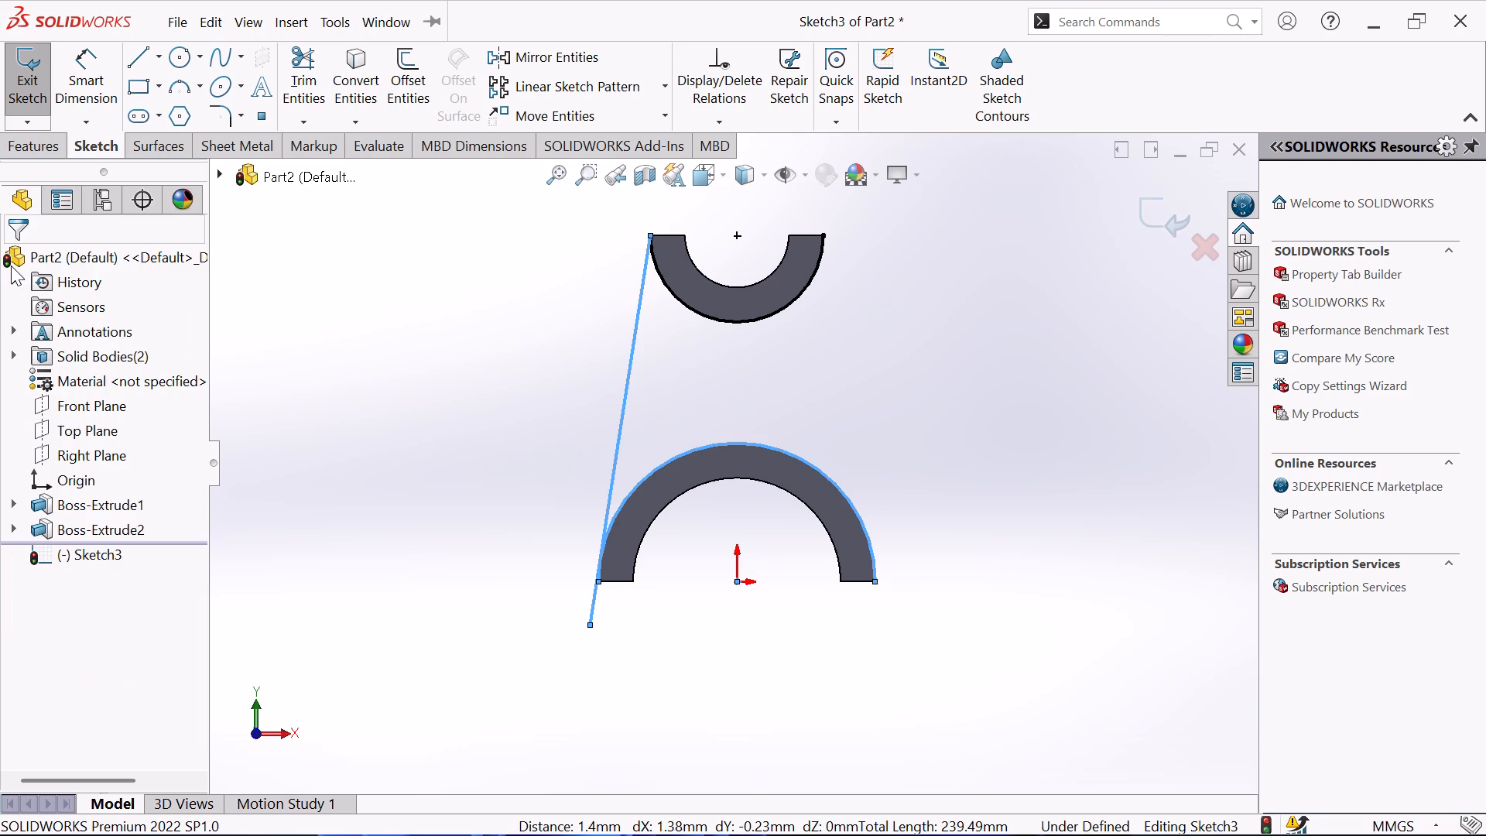
Sketch a line about 124 mm long from the upper half-ring's right outer corner past the base, tangent to the base's outer arc.
{"action": "left_click", "coordinate": [135, 59]}
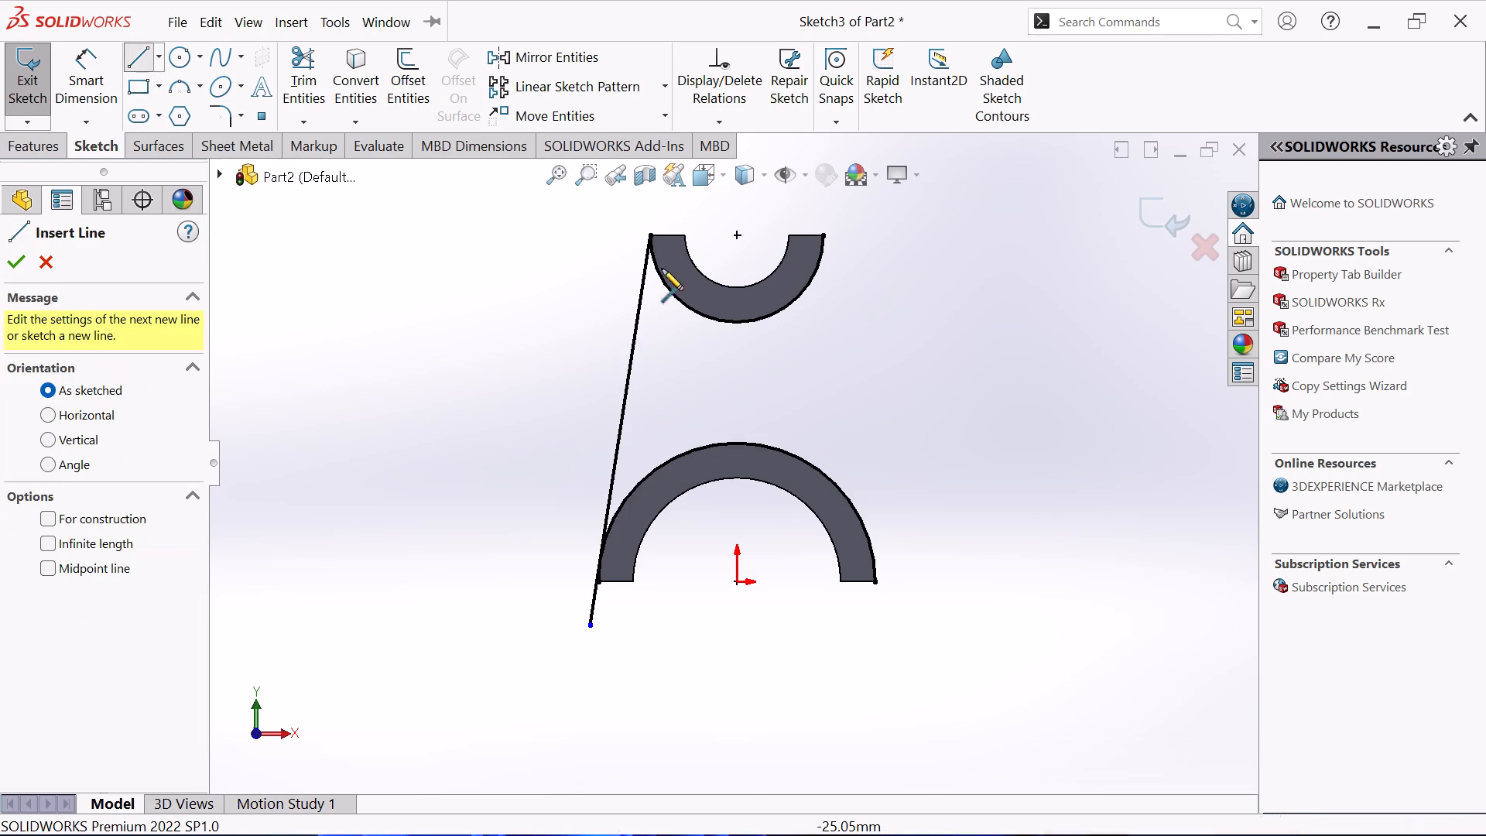
{"action": "left_click", "coordinate": [820, 235]}
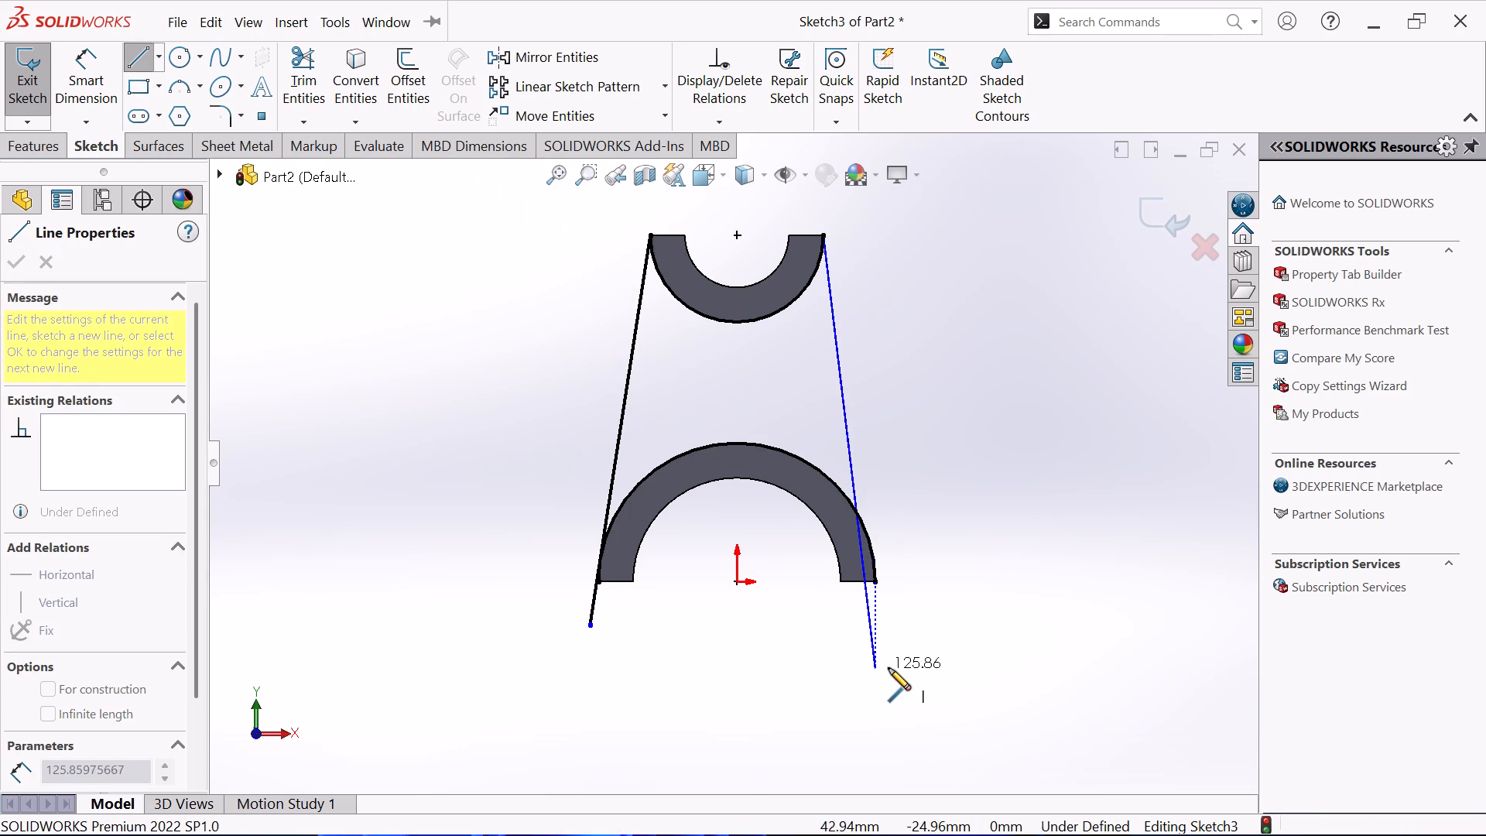
{"action": "left_click", "coordinate": [905, 657]}
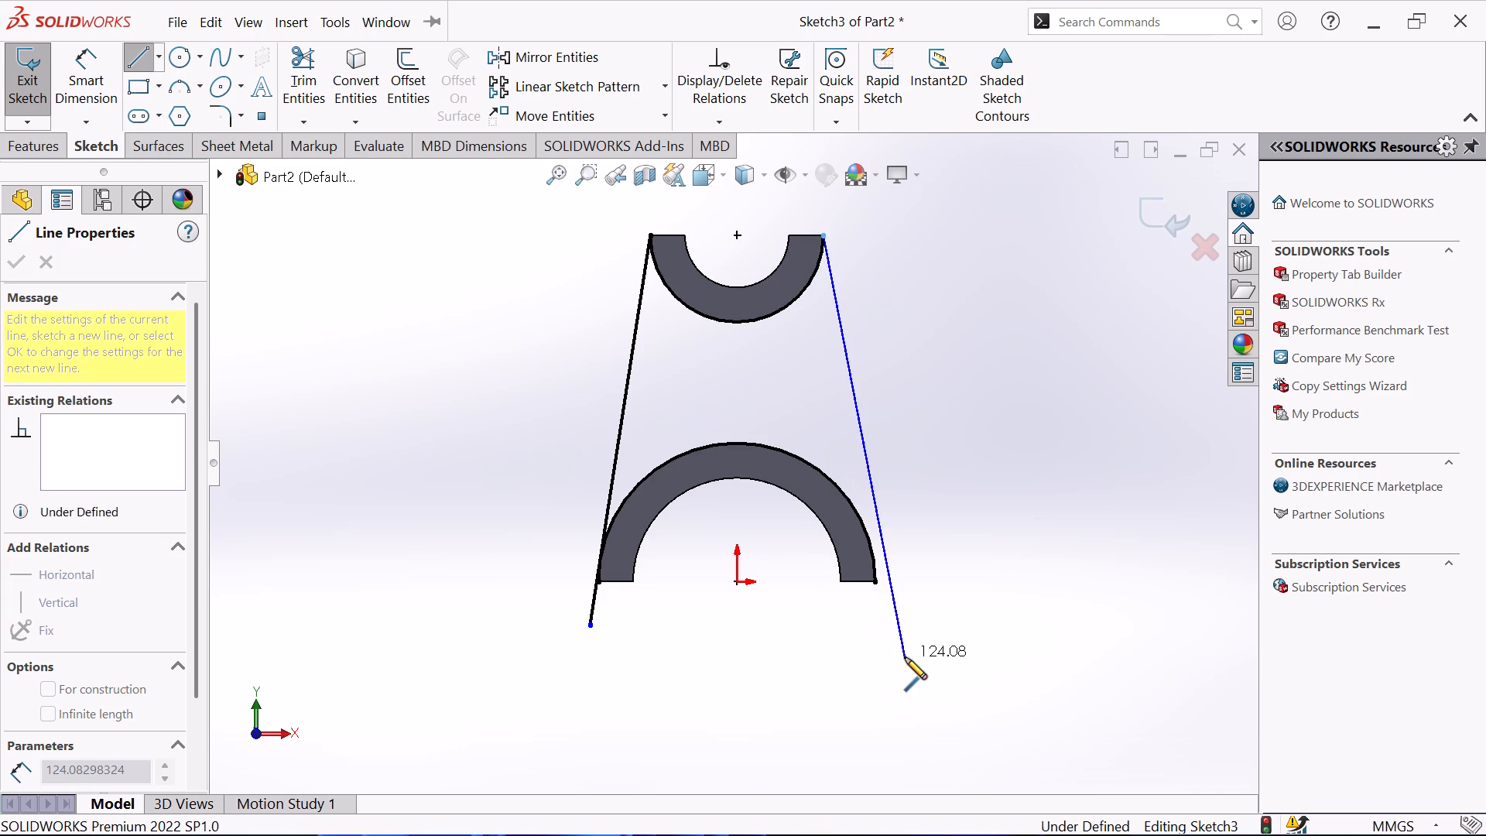
{"action": "right_click", "coordinate": [957, 591]}
{"action": "left_click", "coordinate": [994, 562]}
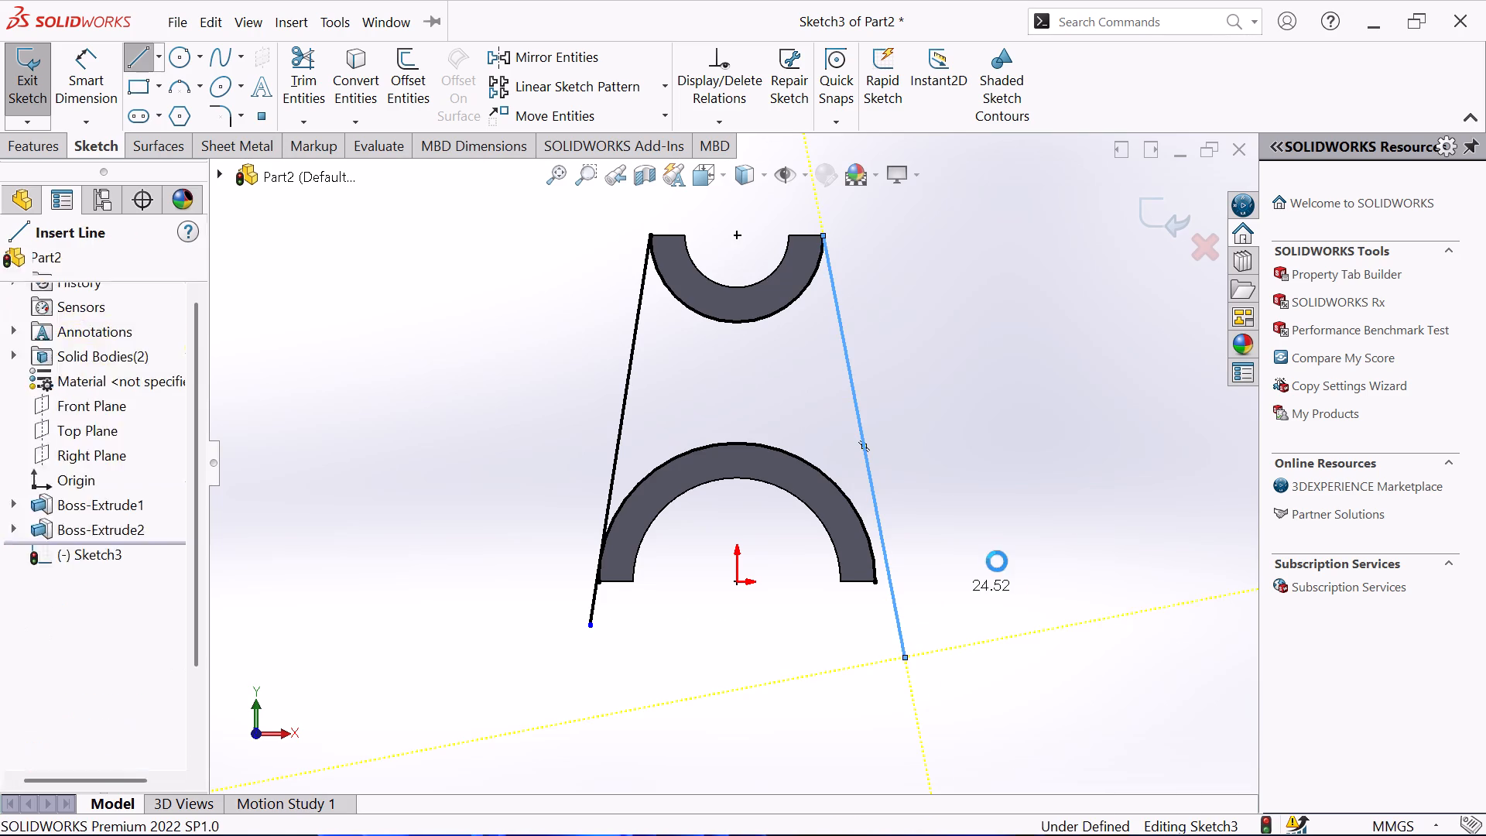
{"action": "left_click", "coordinate": [889, 575]}
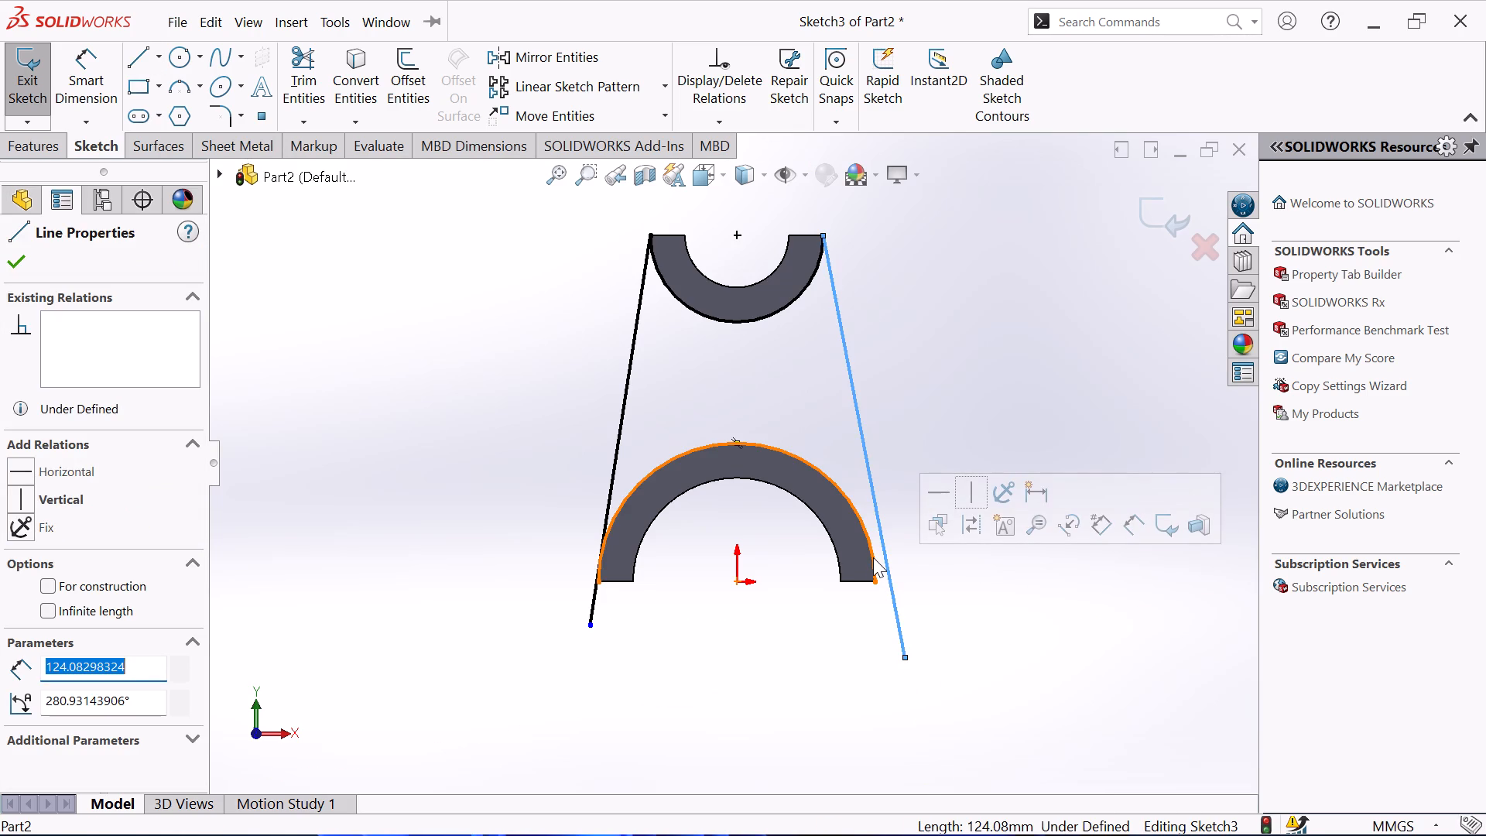
{"action": "left_click", "coordinate": [873, 557], "text": "ctrl"}
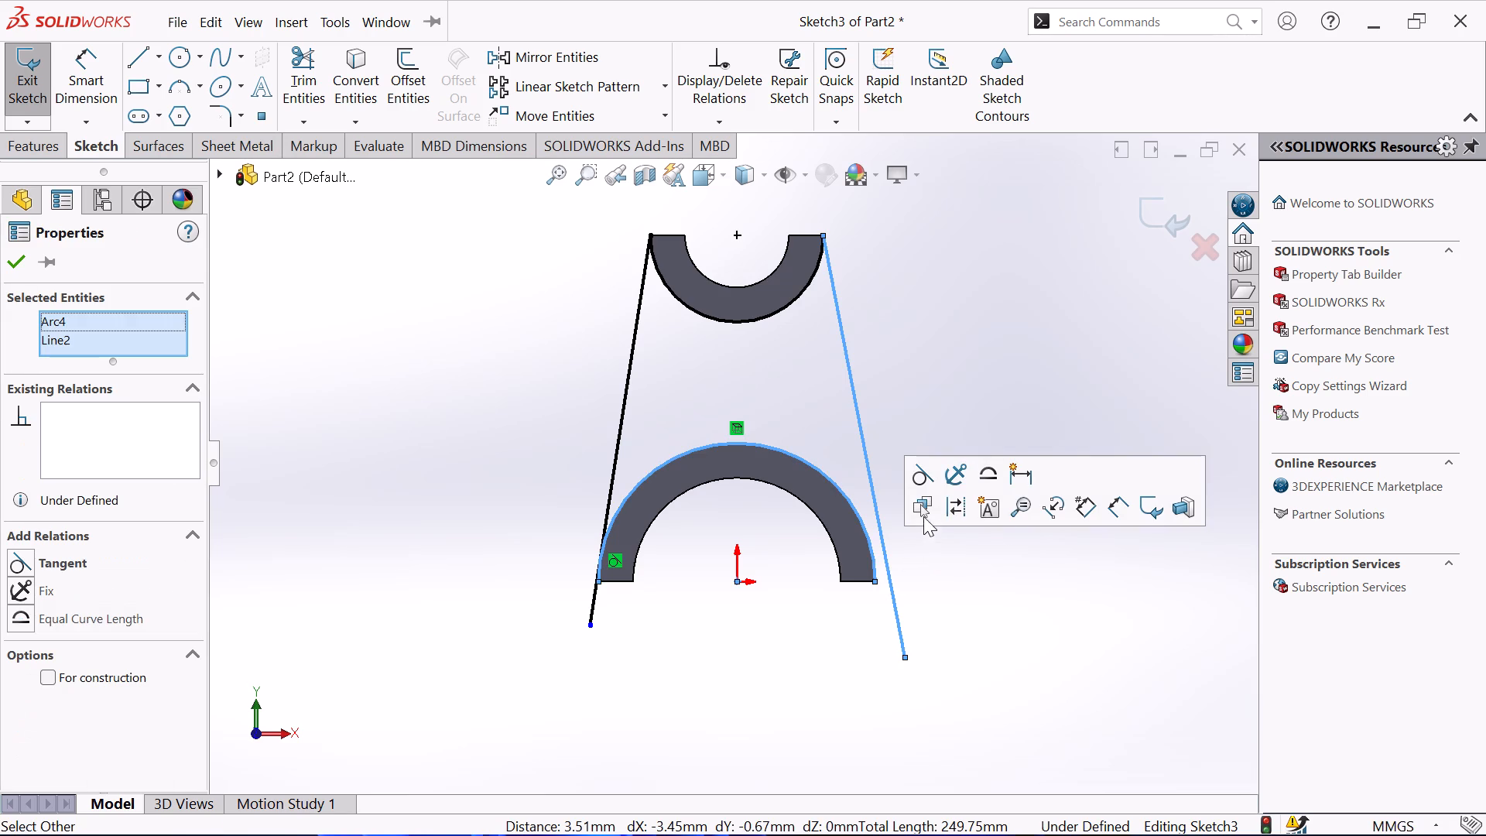
{"action": "left_click", "coordinate": [917, 479]}
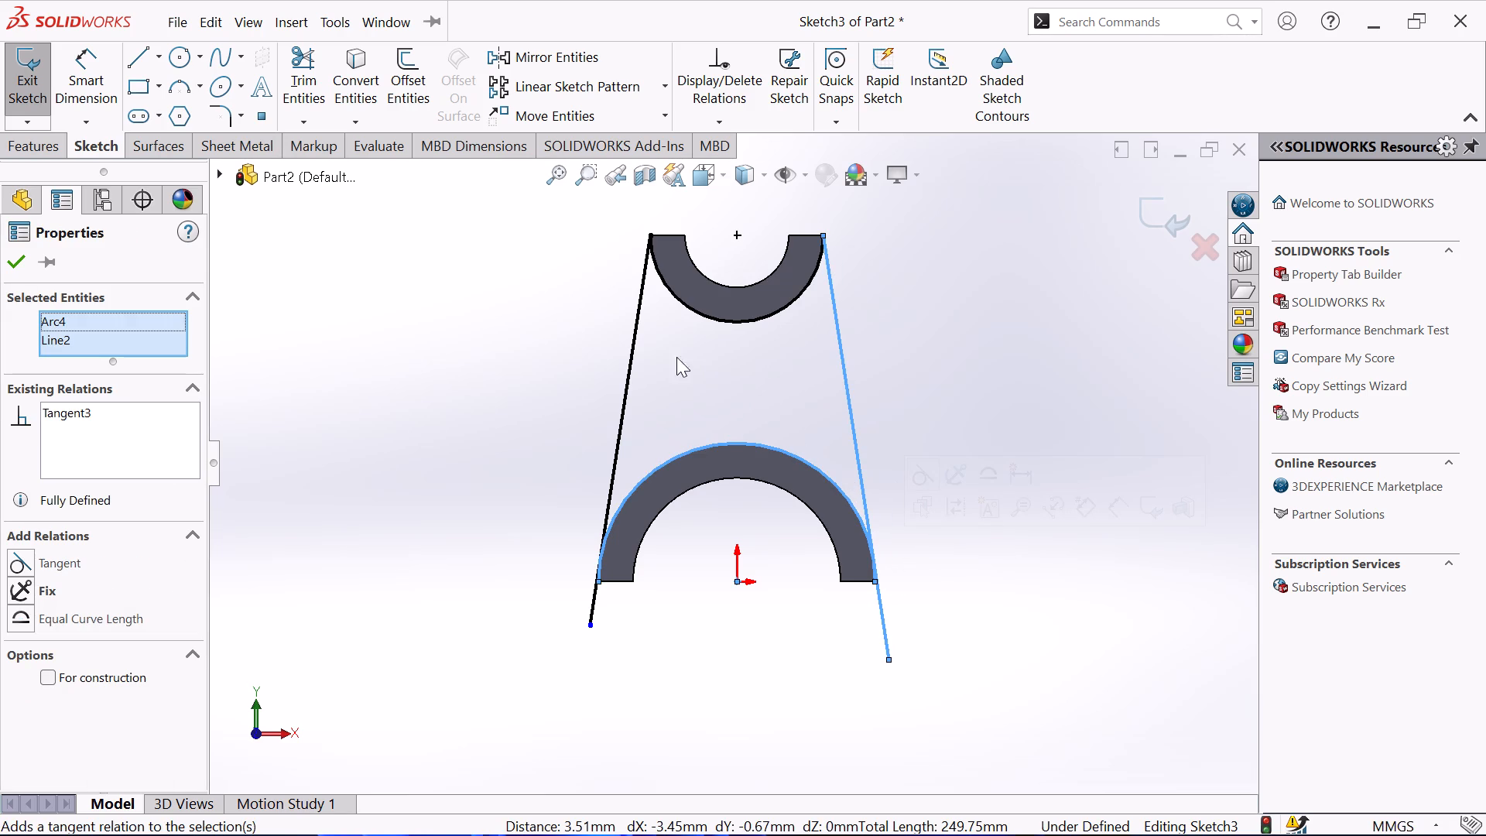
{"action": "left_click", "coordinate": [12, 261]}
Trim the overhanging lower ends of both tangent side lines at the base's outer arc.
{"action": "left_click", "coordinate": [297, 57]}
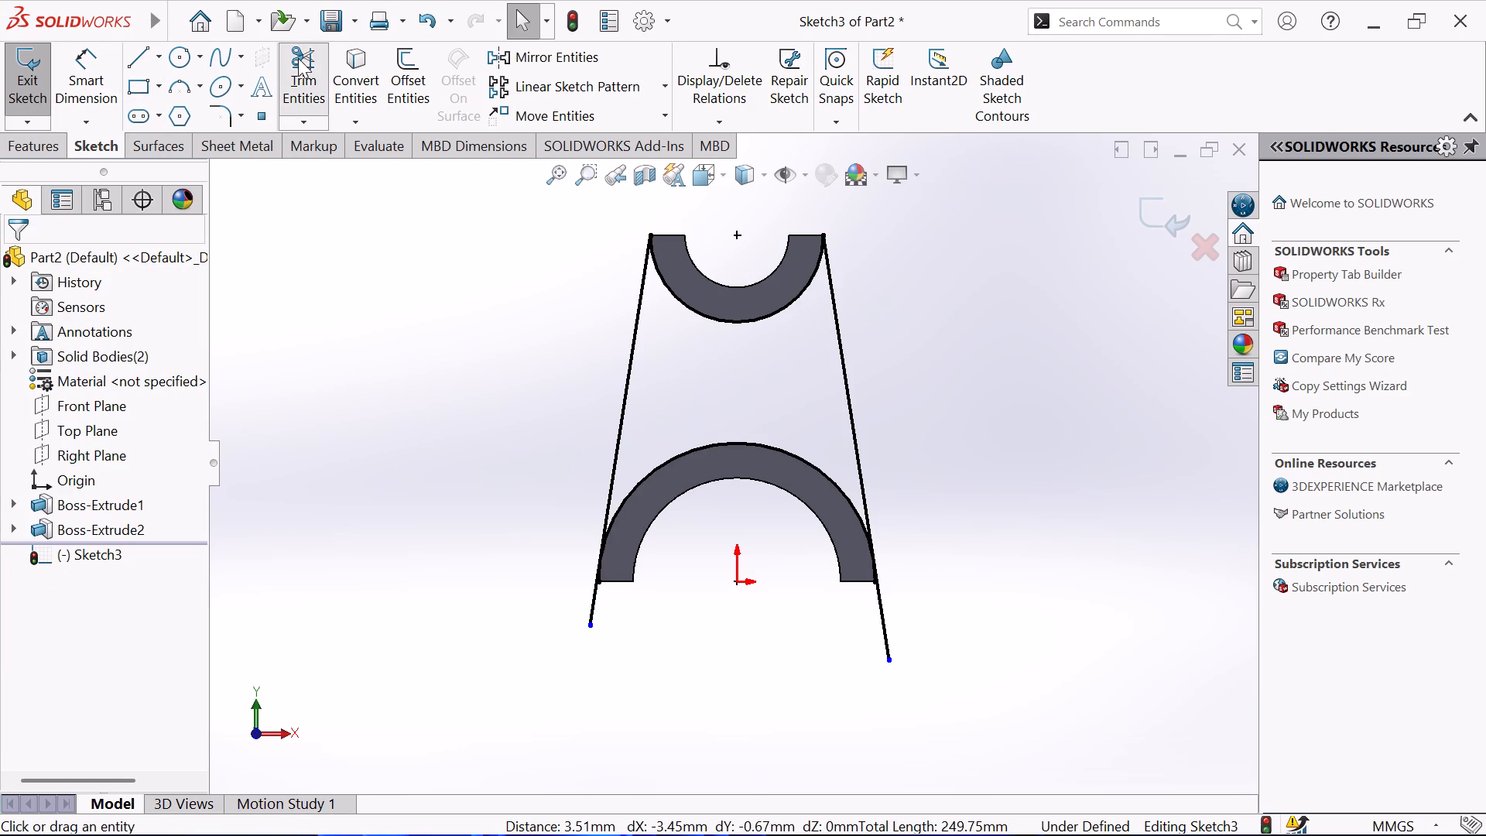
{"action": "left_click", "coordinate": [881, 610]}
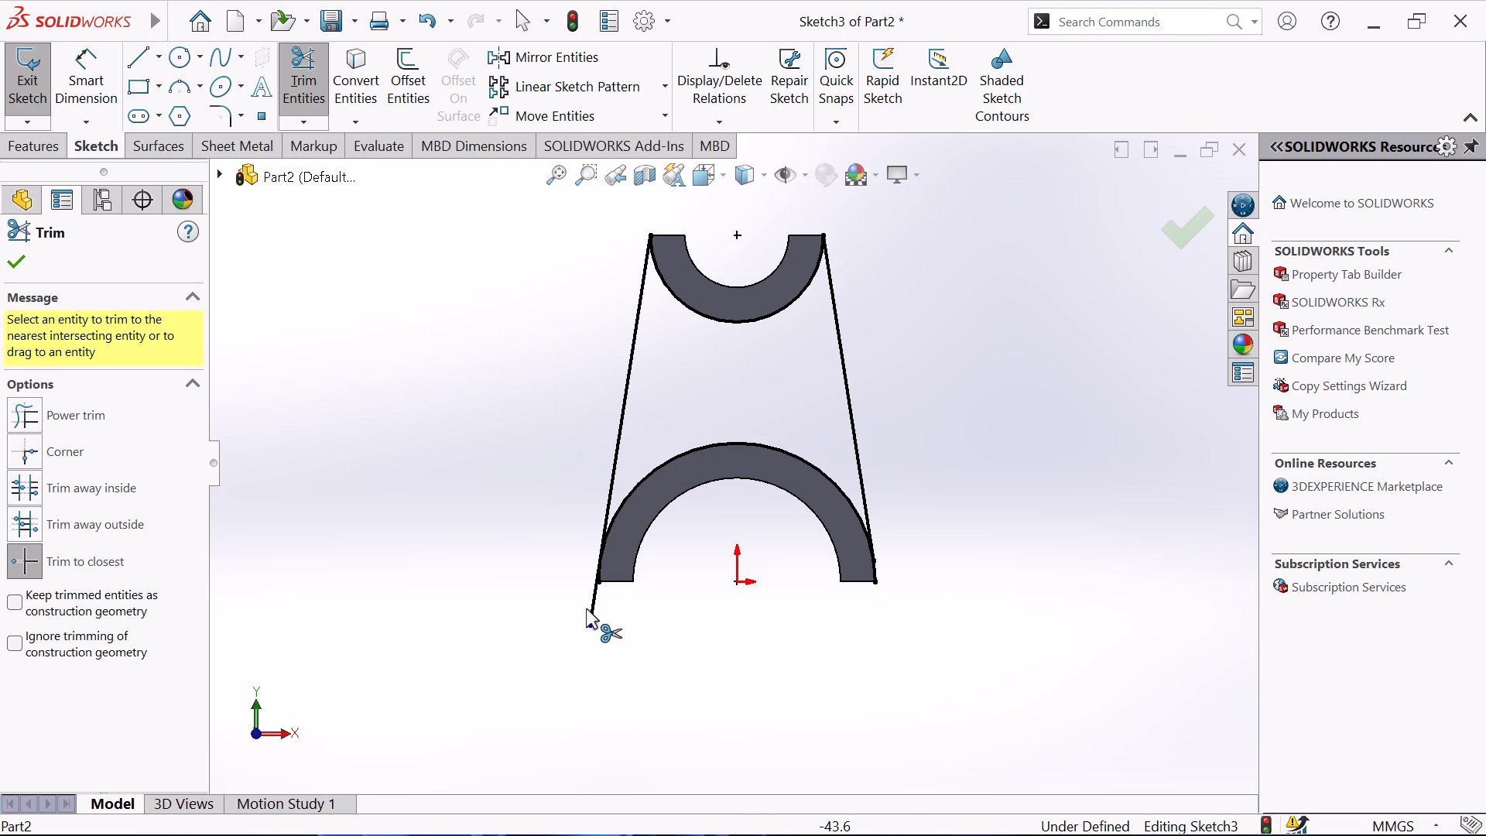
{"action": "left_click", "coordinate": [592, 598]}
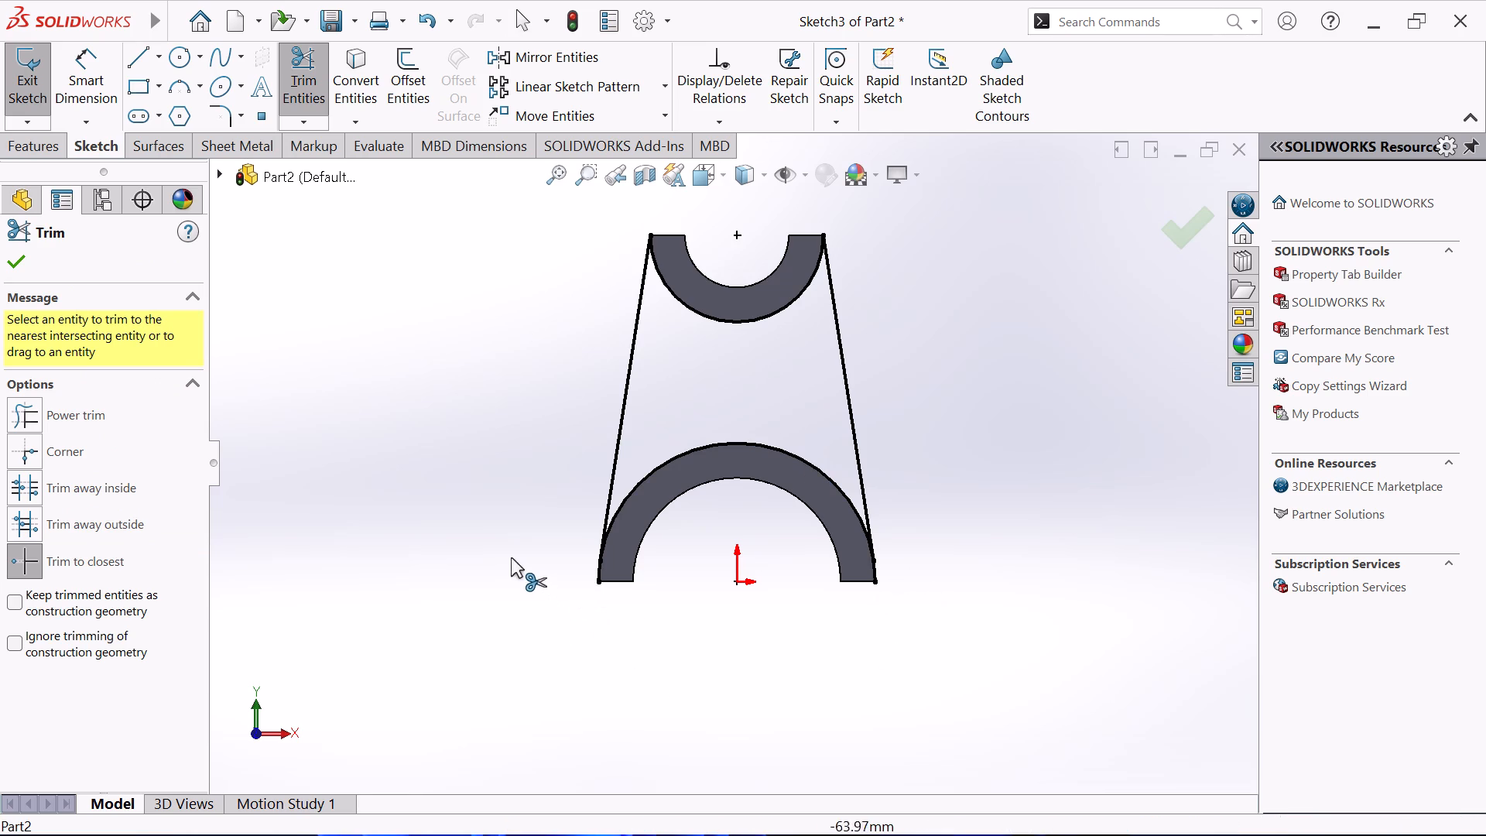
{"action": "right_click", "coordinate": [509, 557]}
{"action": "left_click", "coordinate": [621, 585]}
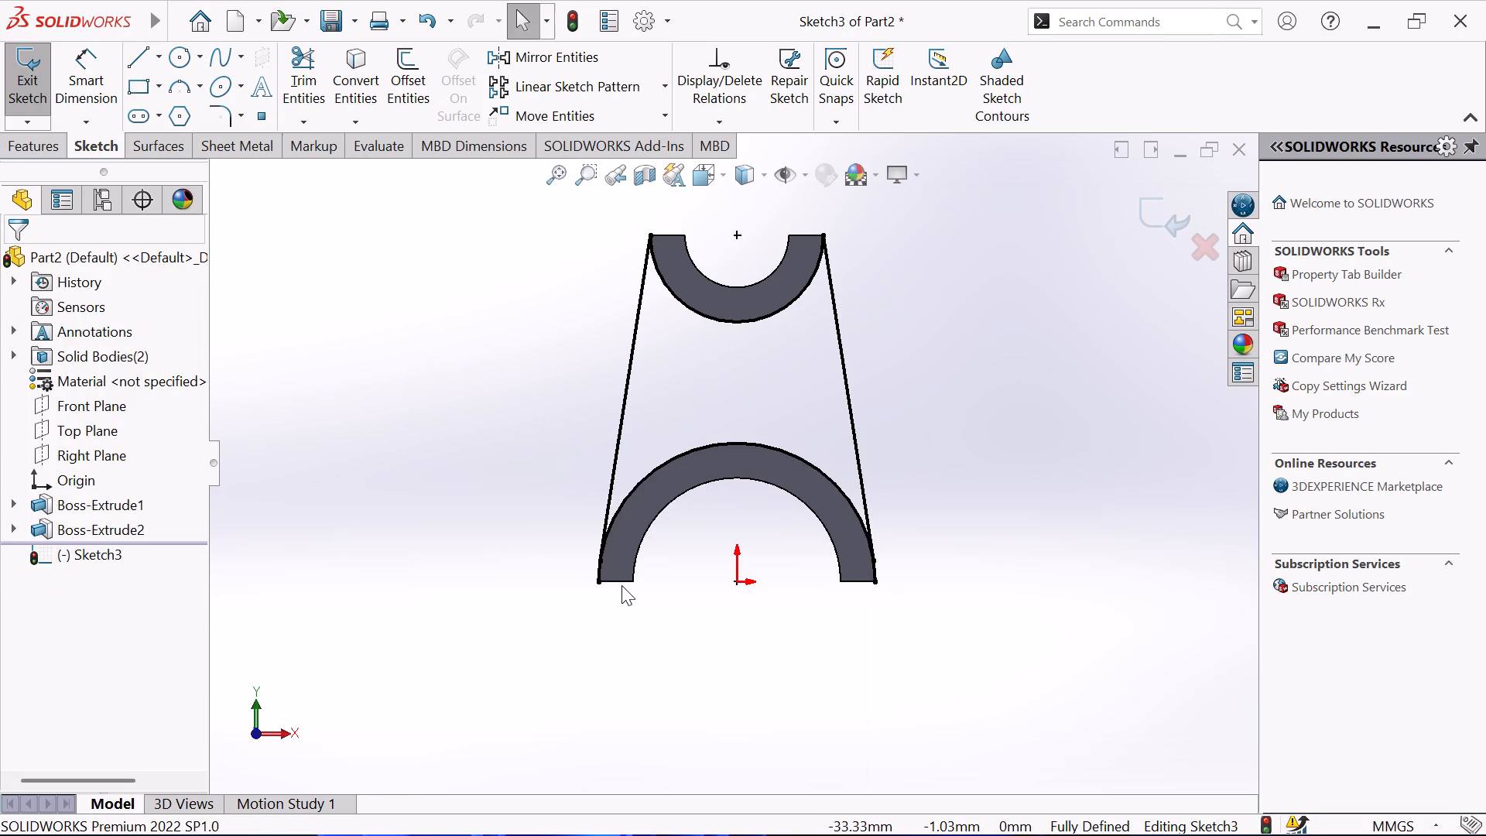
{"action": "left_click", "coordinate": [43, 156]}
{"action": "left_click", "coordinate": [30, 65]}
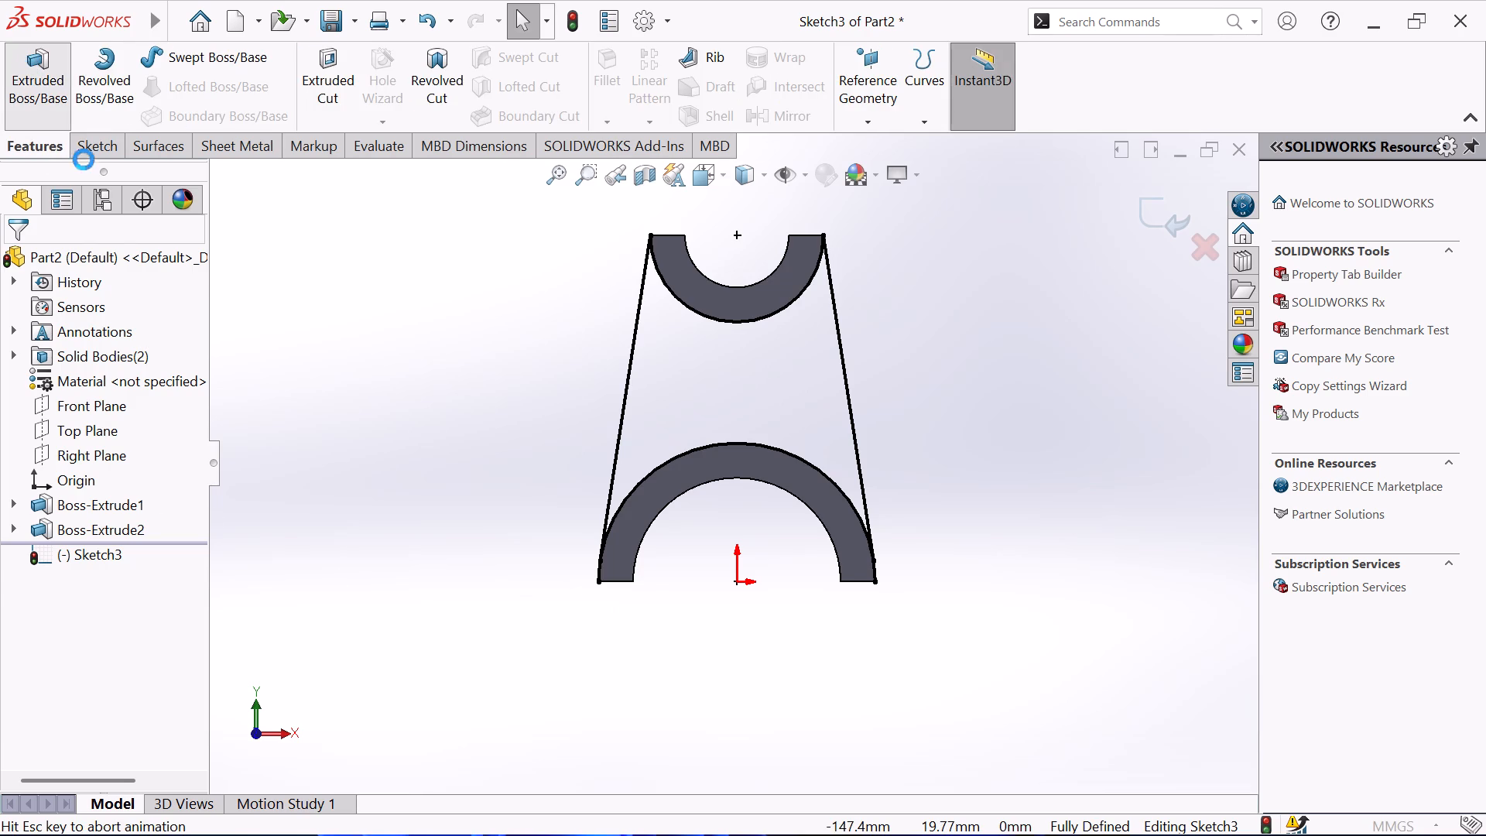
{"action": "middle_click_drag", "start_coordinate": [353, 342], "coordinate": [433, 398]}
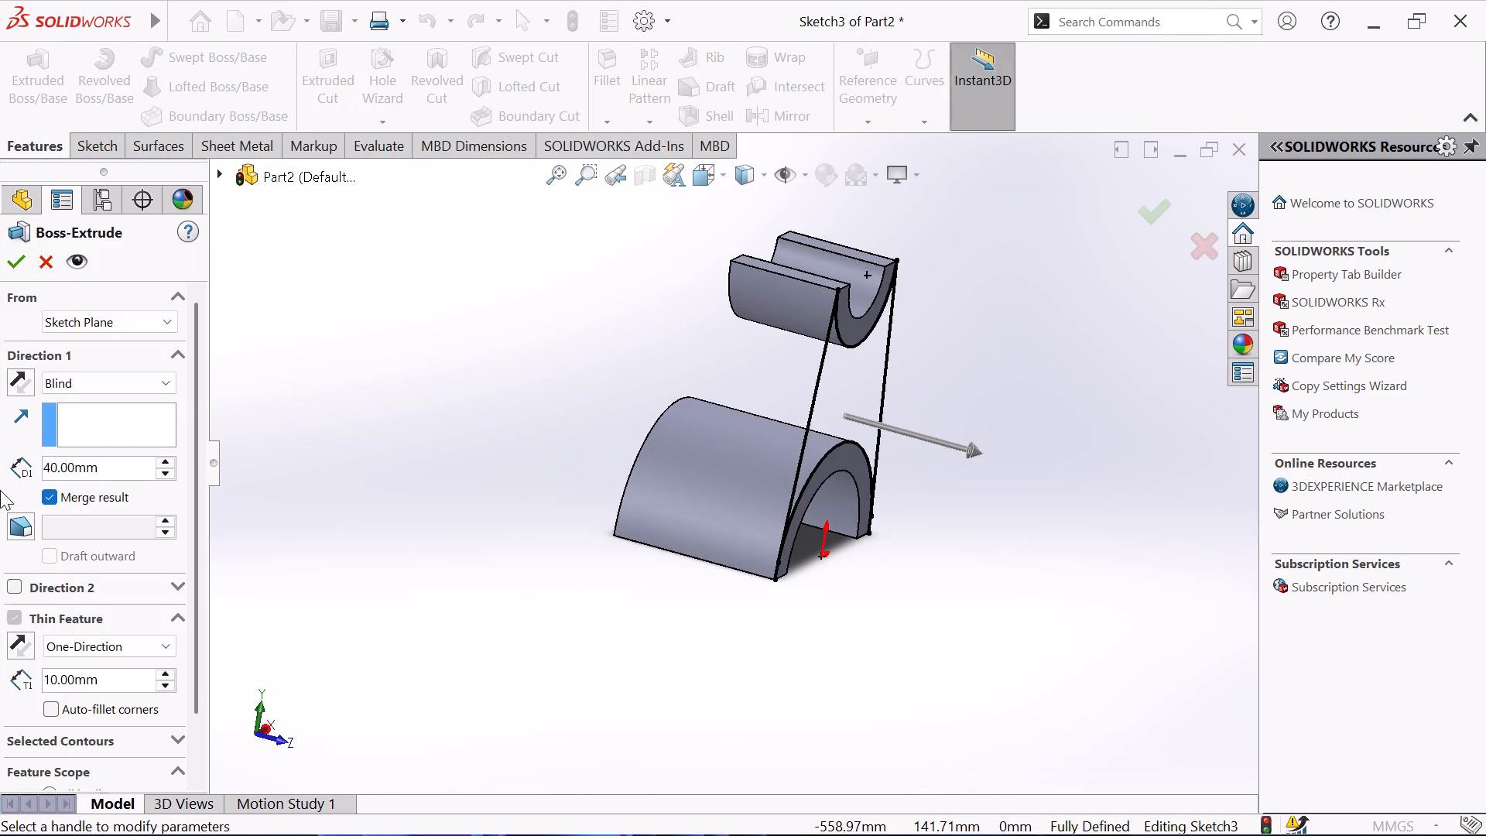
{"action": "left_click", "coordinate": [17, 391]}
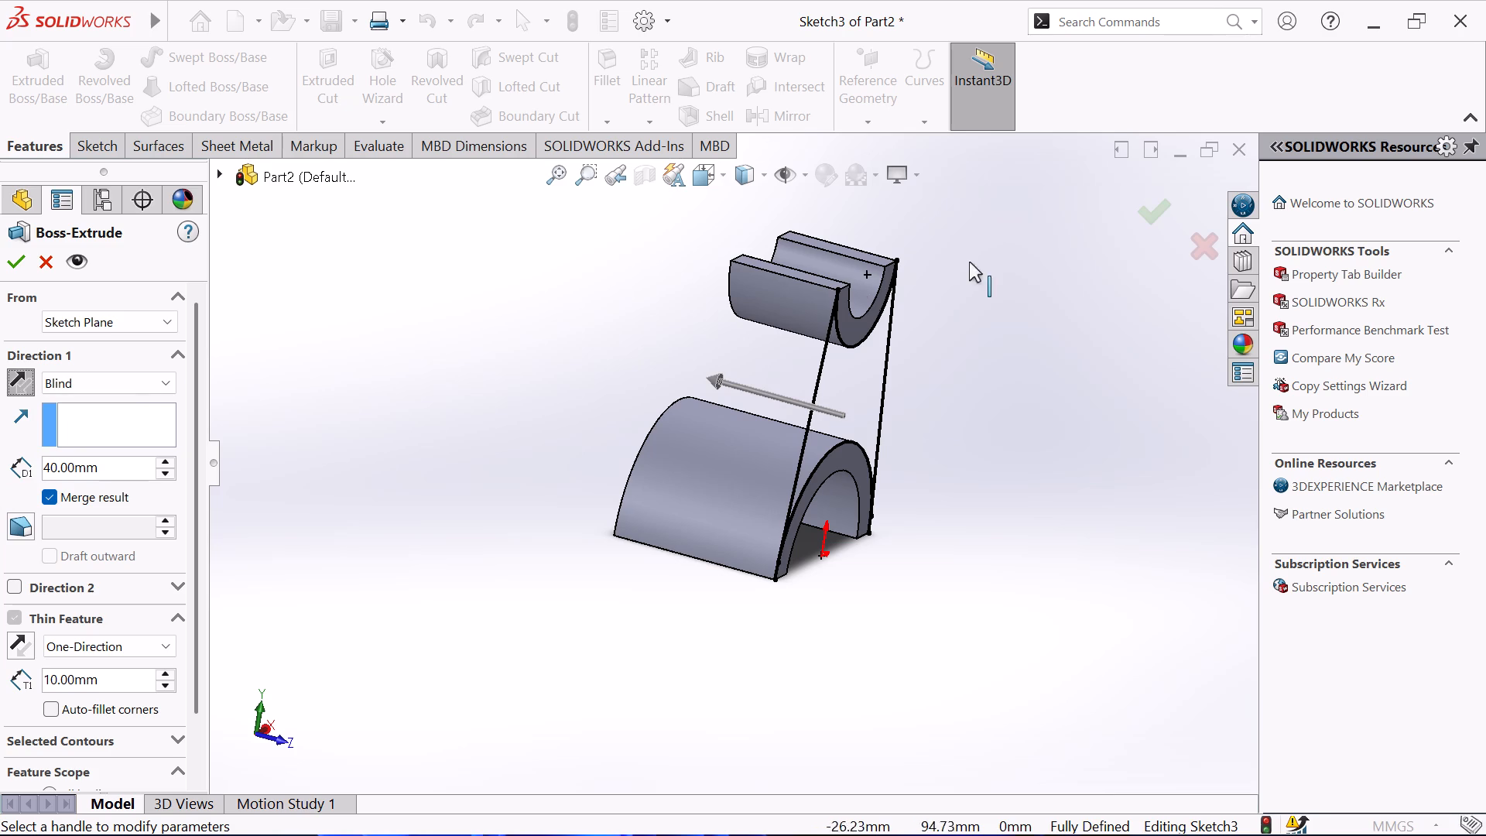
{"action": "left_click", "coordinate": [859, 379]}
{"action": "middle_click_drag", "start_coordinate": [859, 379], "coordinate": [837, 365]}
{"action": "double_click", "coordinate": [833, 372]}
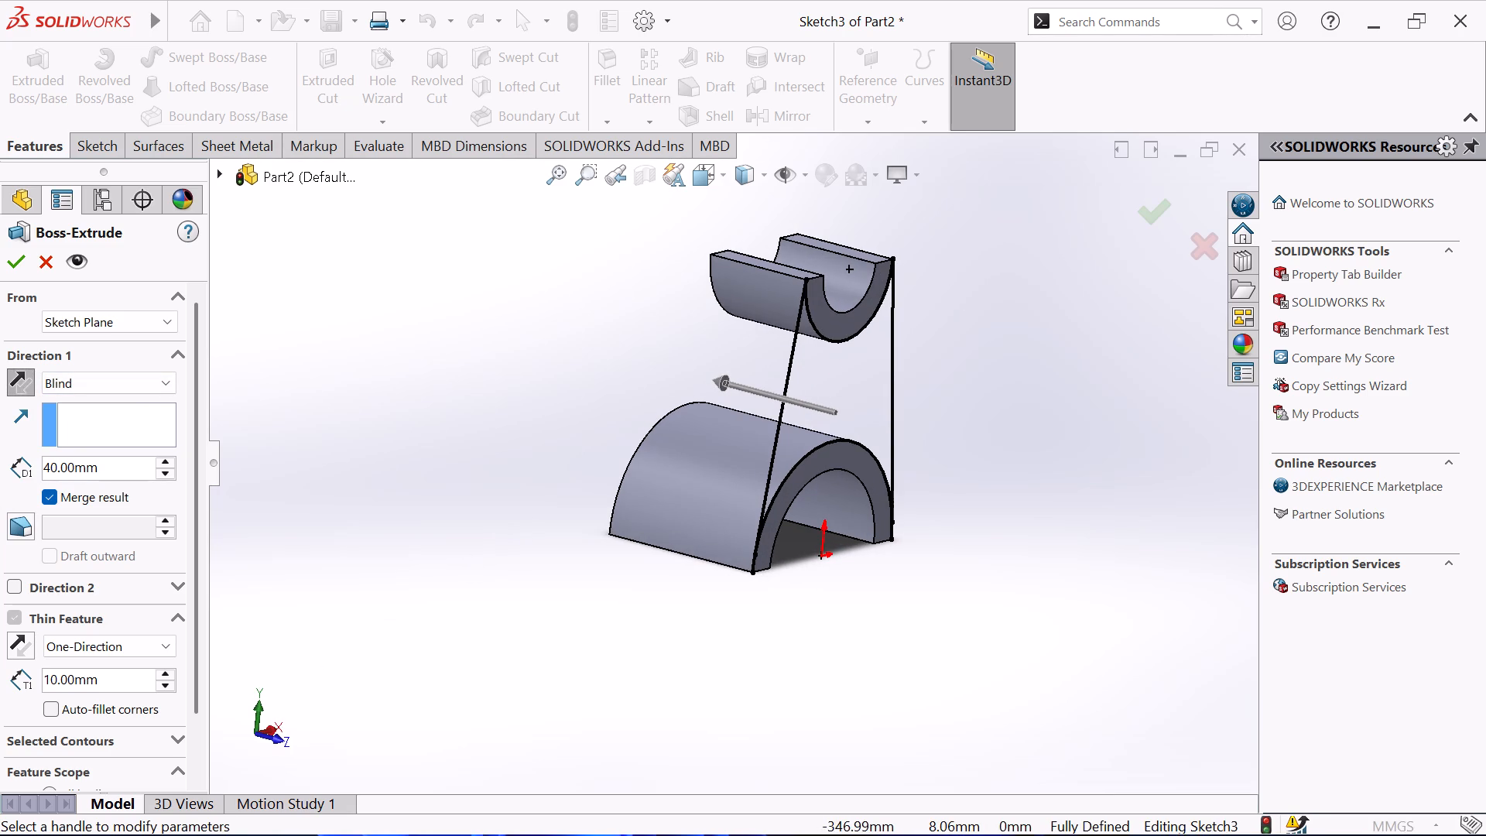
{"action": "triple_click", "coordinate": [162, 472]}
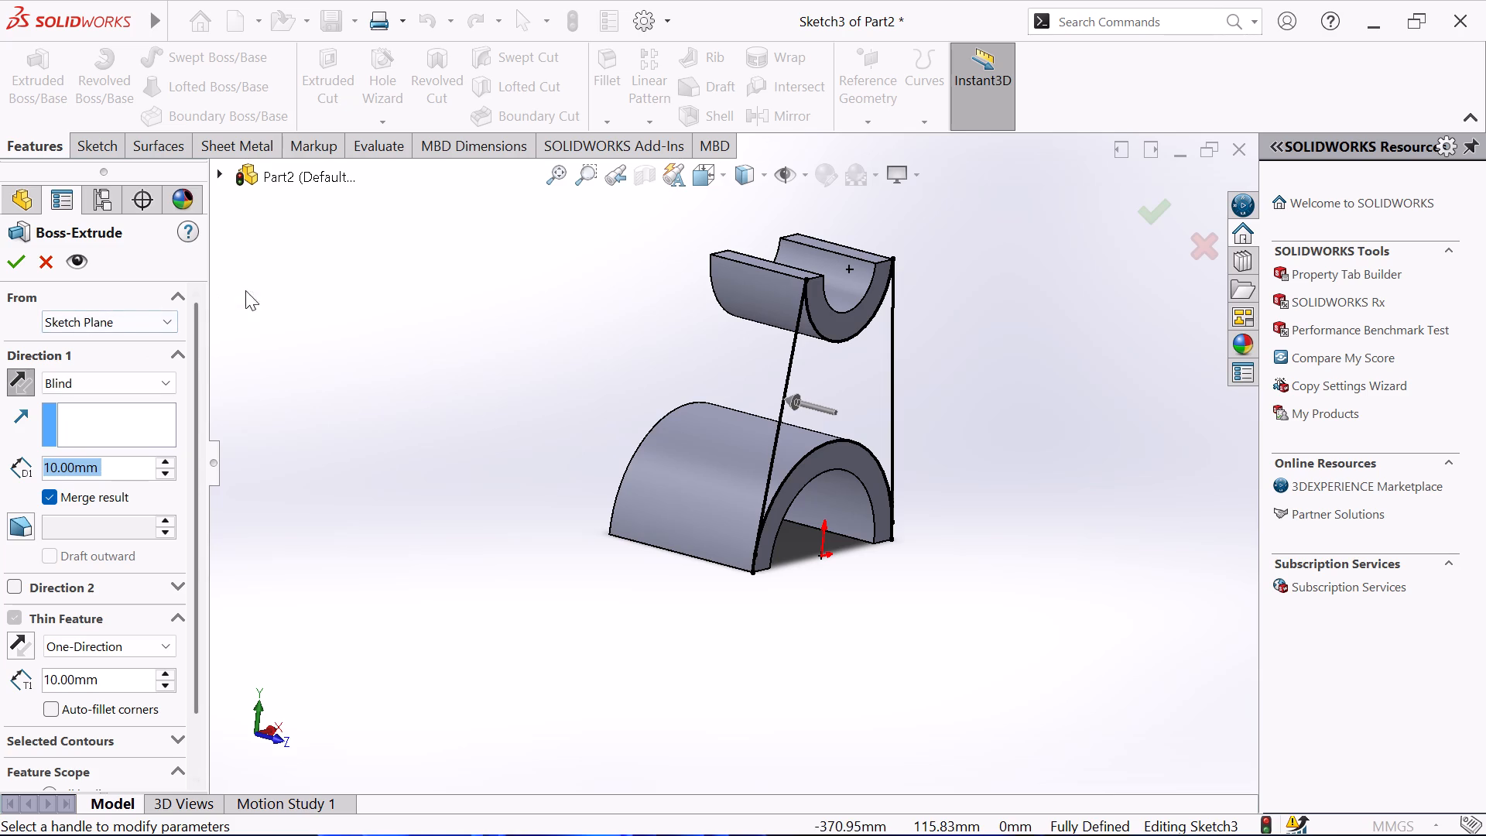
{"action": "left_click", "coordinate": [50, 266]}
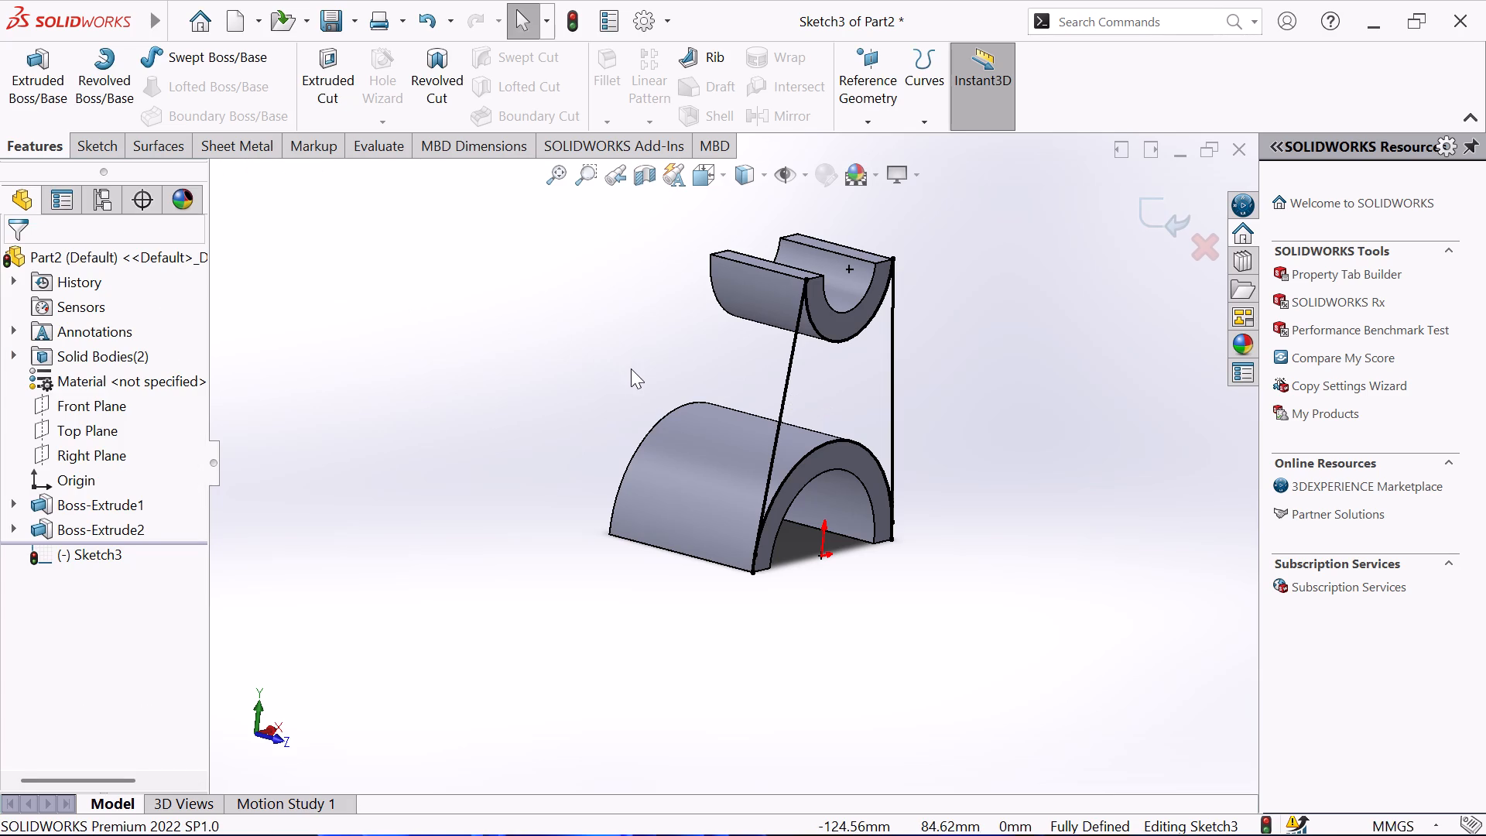
Trim the short leftover arc ends at both feet of the base, below the side lines' tangent points.
{"action": "scroll", "coordinate": [631, 368], "scroll_direction": "up", "scroll_amount": 1}
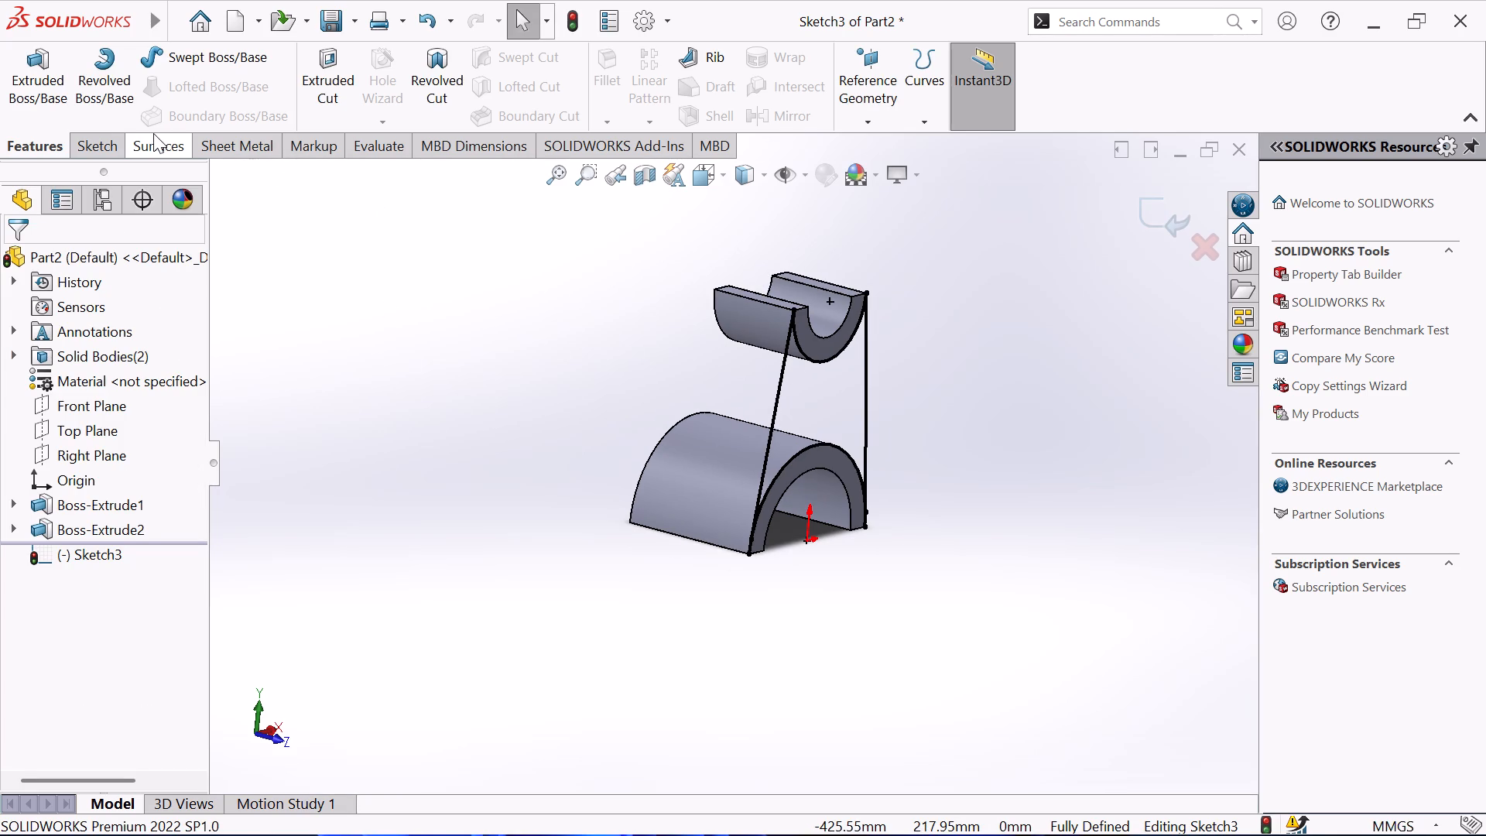
{"action": "left_click", "coordinate": [108, 146]}
{"action": "left_click", "coordinate": [298, 71]}
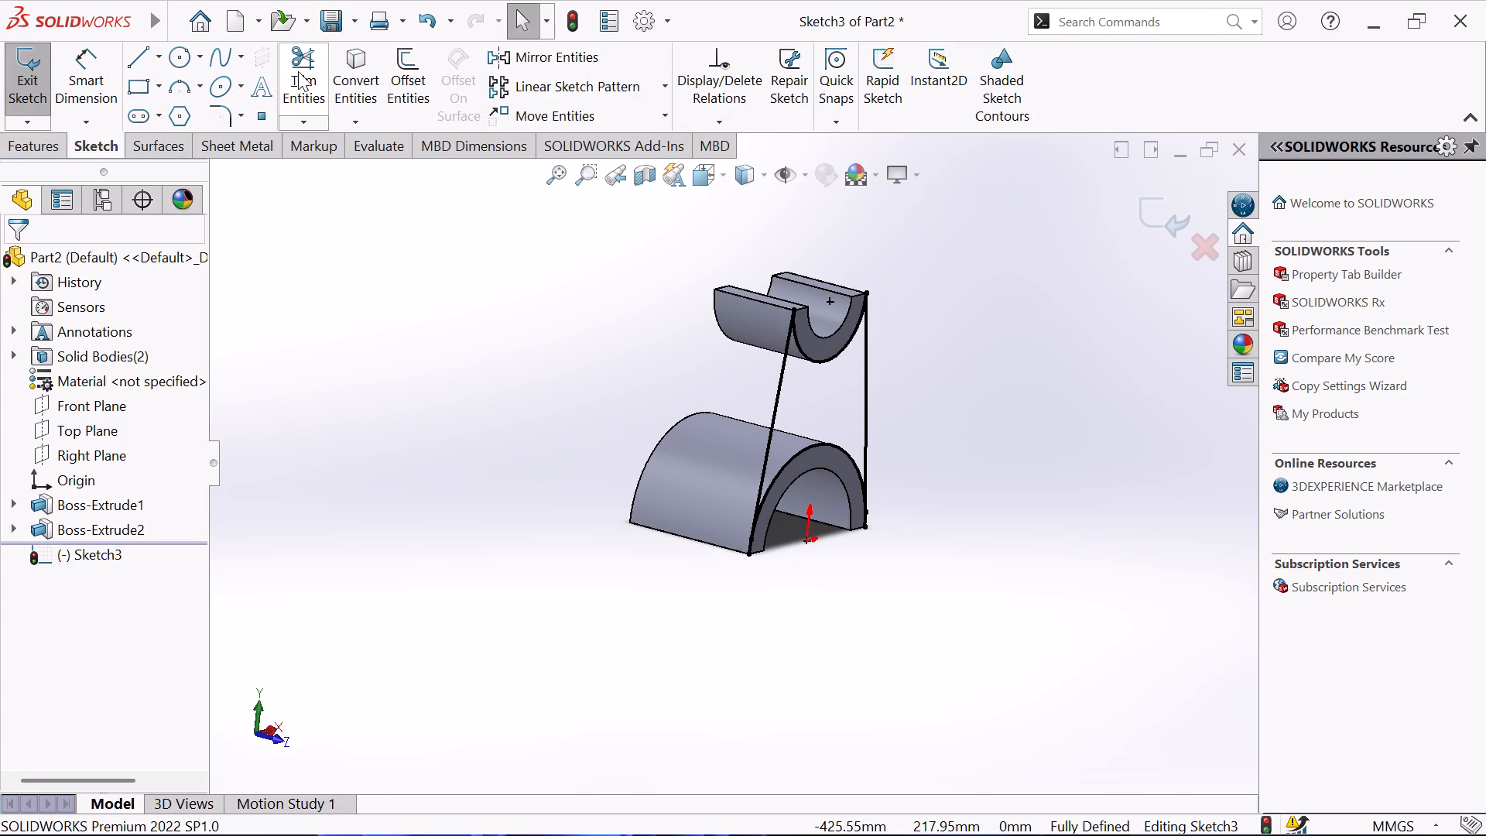
{"action": "scroll", "coordinate": [795, 536], "scroll_direction": "down", "scroll_amount": 5}
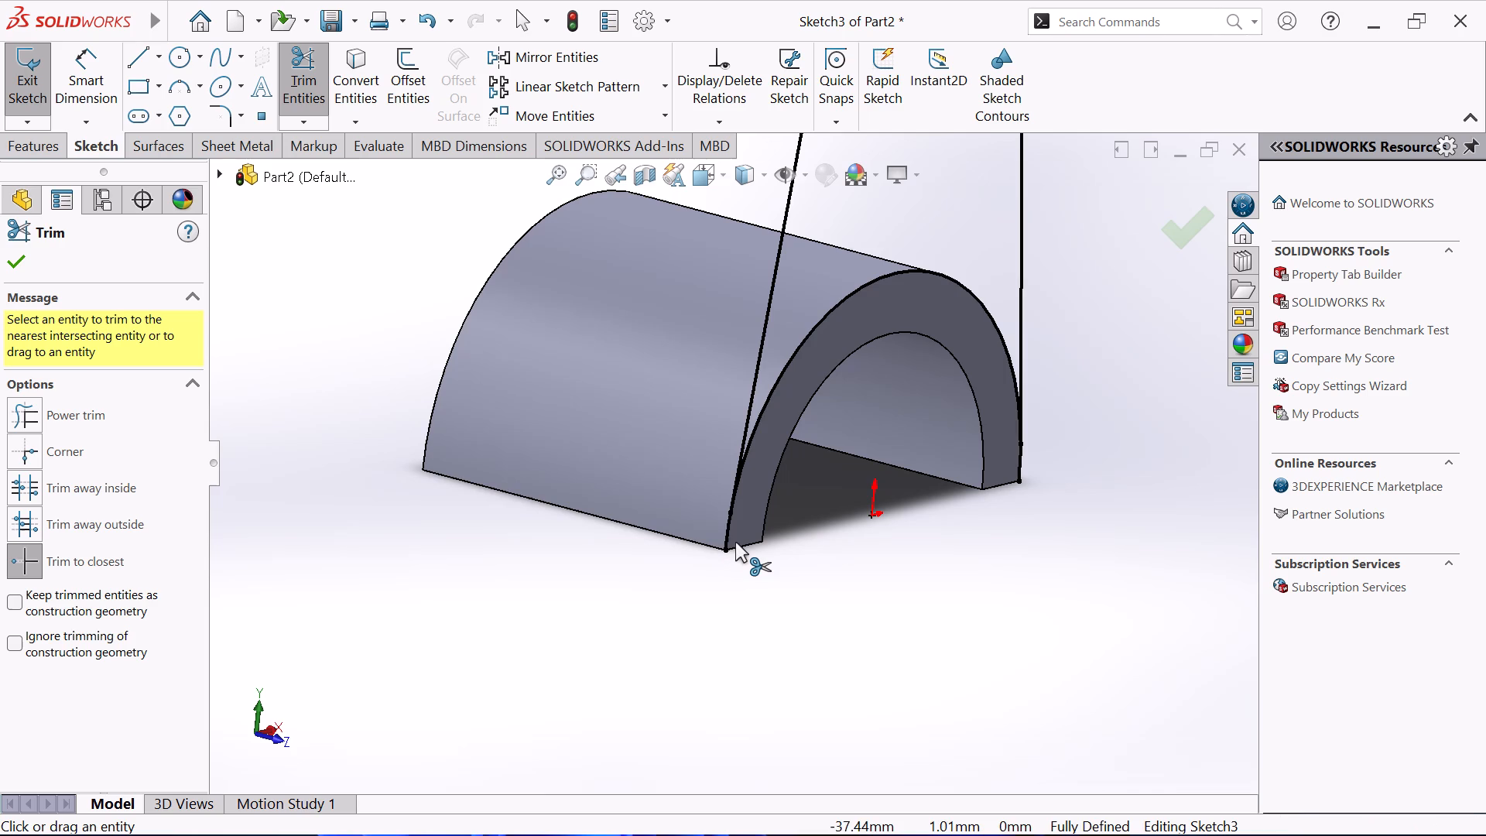
{"action": "left_click", "coordinate": [725, 542]}
{"action": "middle_click_drag", "start_coordinate": [880, 503], "coordinate": [855, 499]}
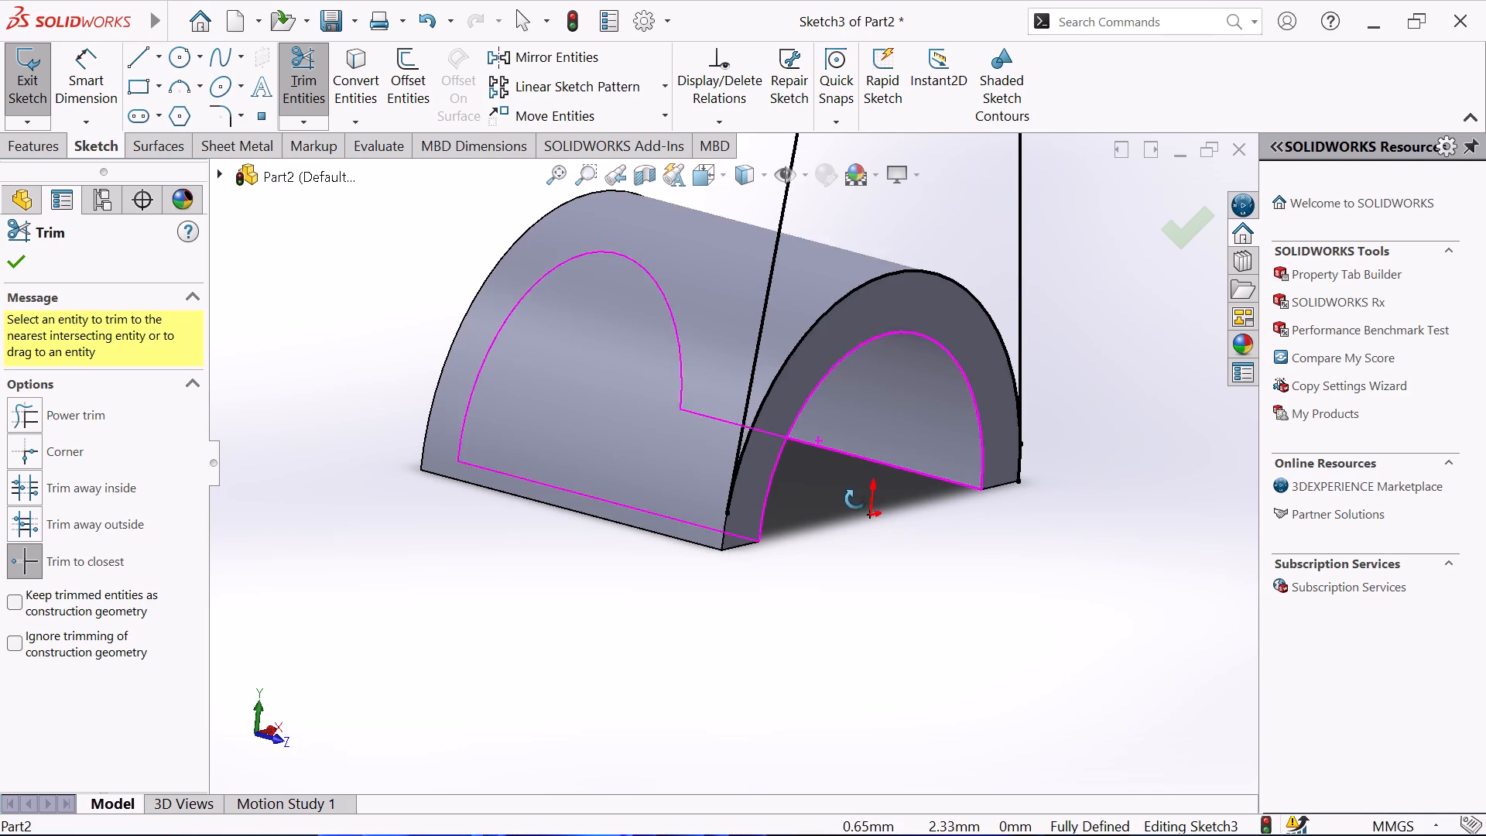
{"action": "middle_click_drag", "start_coordinate": [855, 499], "coordinate": [752, 486]}
{"action": "left_click", "coordinate": [814, 454]}
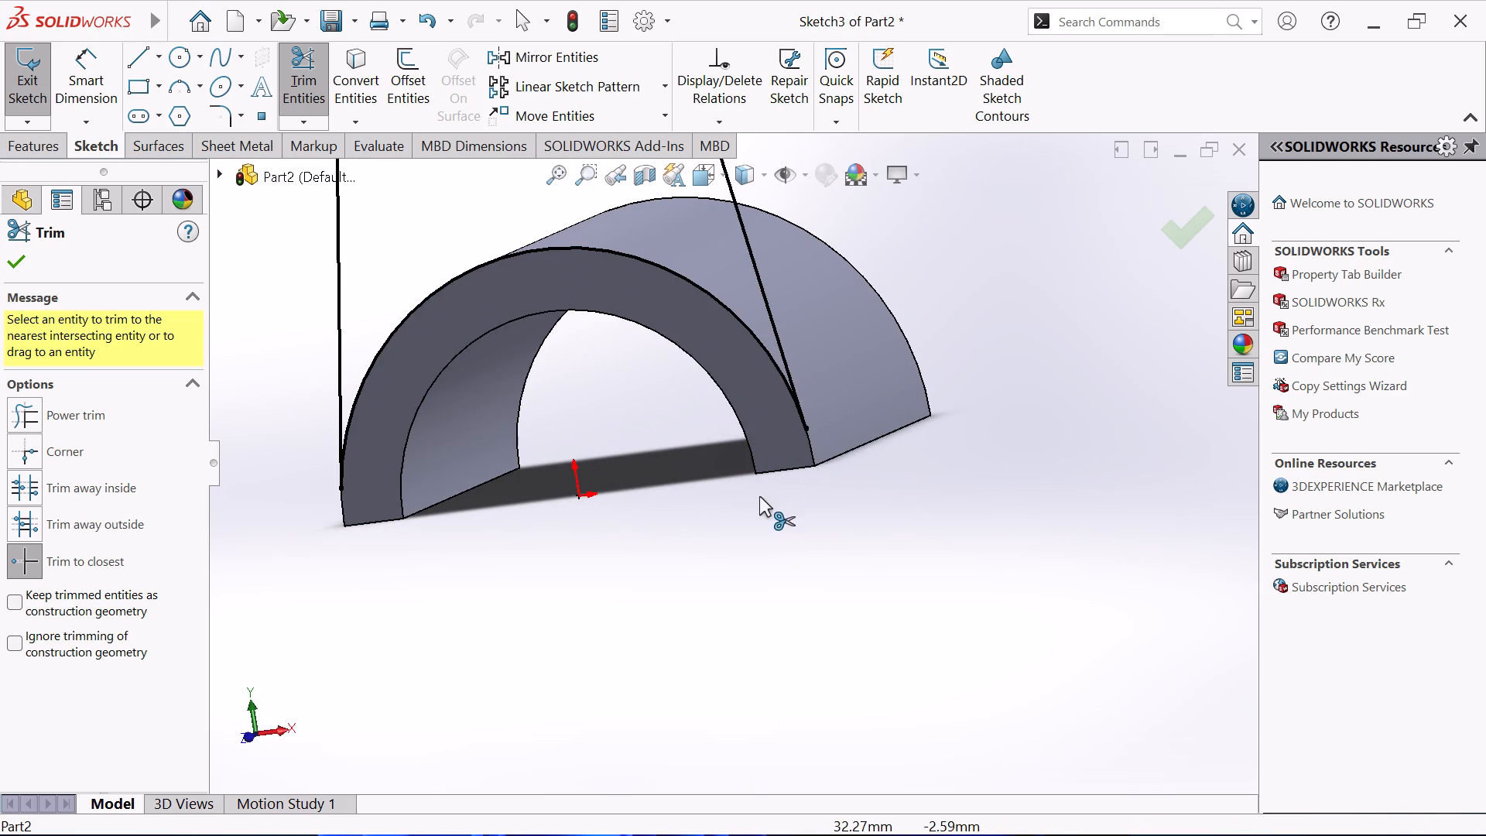
{"action": "right_click", "coordinate": [755, 499]}
{"action": "left_click", "coordinate": [813, 569]}
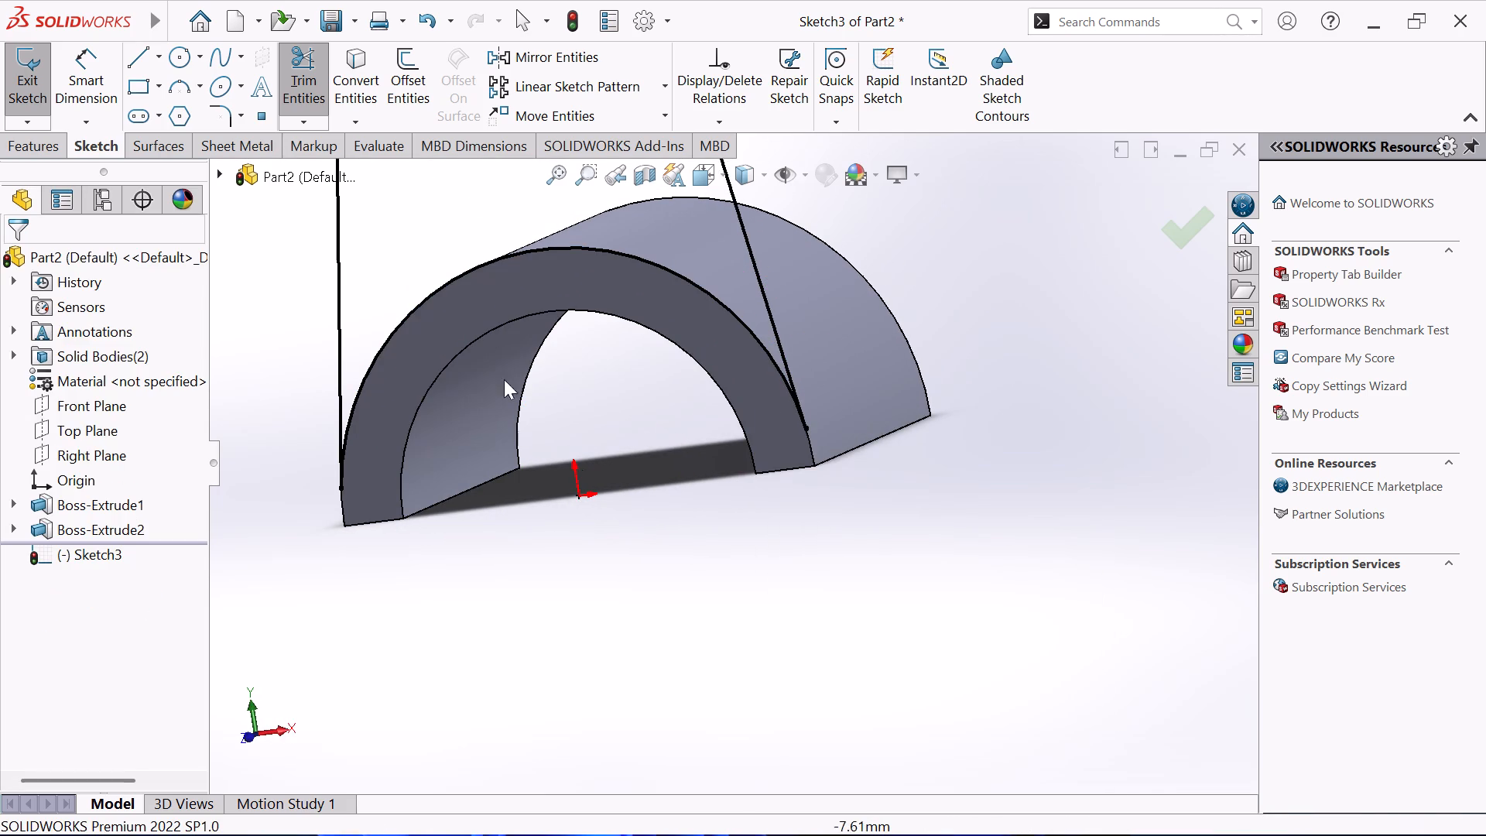
Extrude the tangent-sided web profile 10 mm from the sketch plane, blind, with merge result on.
{"action": "scroll", "coordinate": [493, 346], "scroll_direction": "up", "scroll_amount": 3}
{"action": "middle_click_drag", "start_coordinate": [300, 350], "coordinate": [433, 372]}
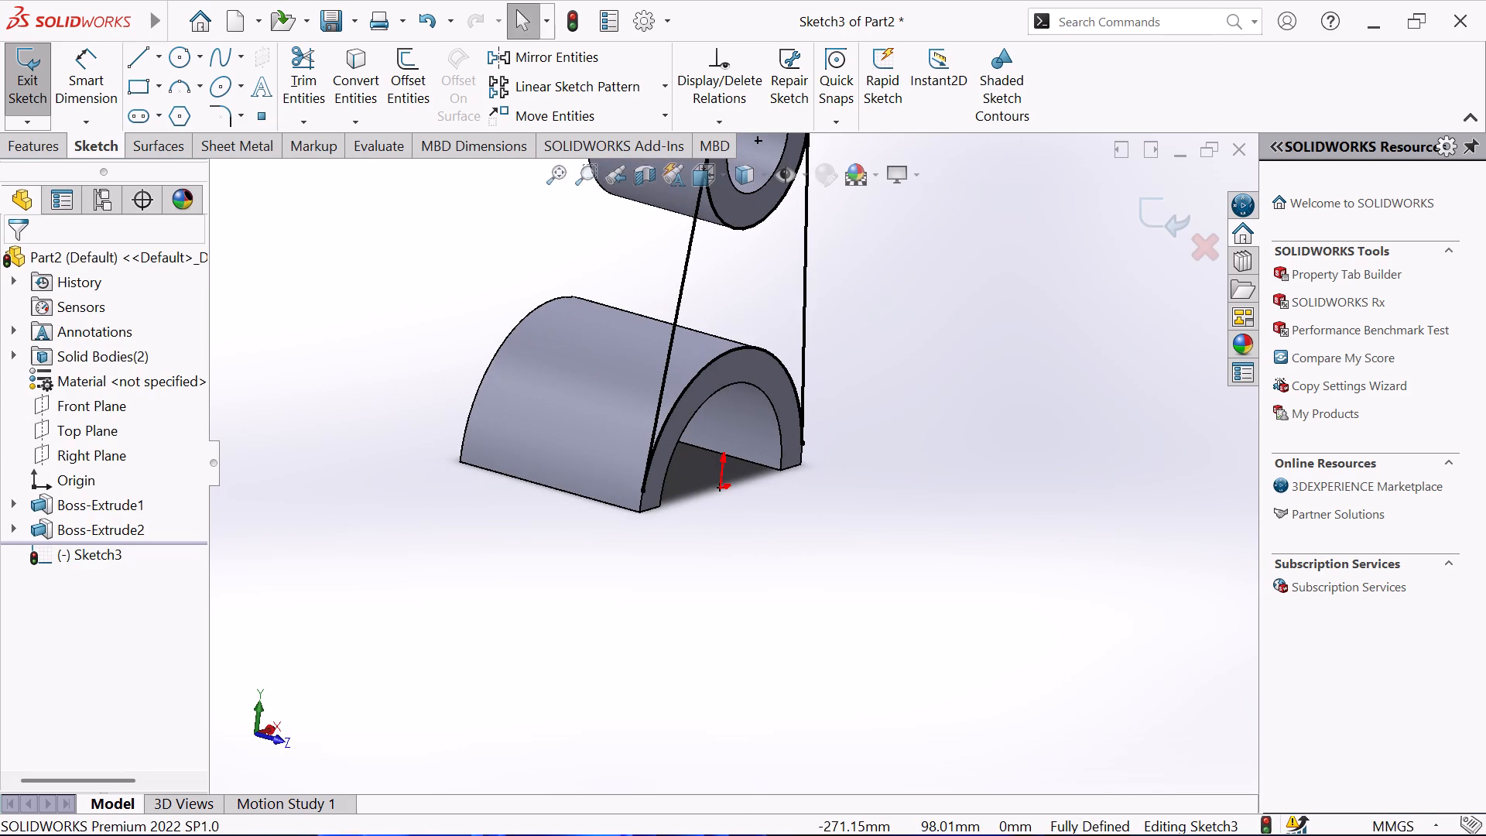
{"action": "left_click", "coordinate": [26, 146]}
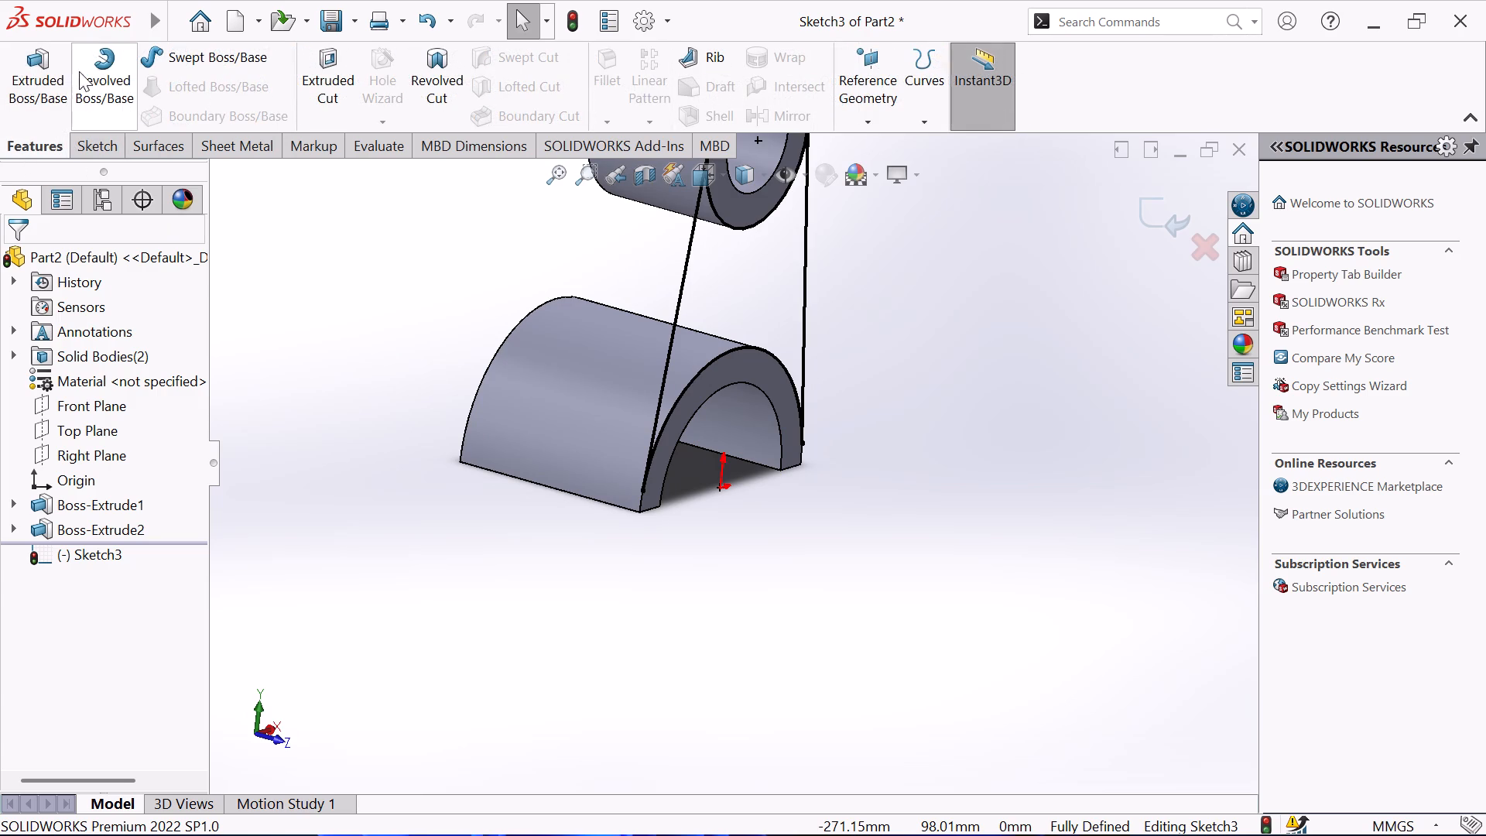
{"action": "left_click", "coordinate": [0, 73]}
{"action": "left_click", "coordinate": [22, 75]}
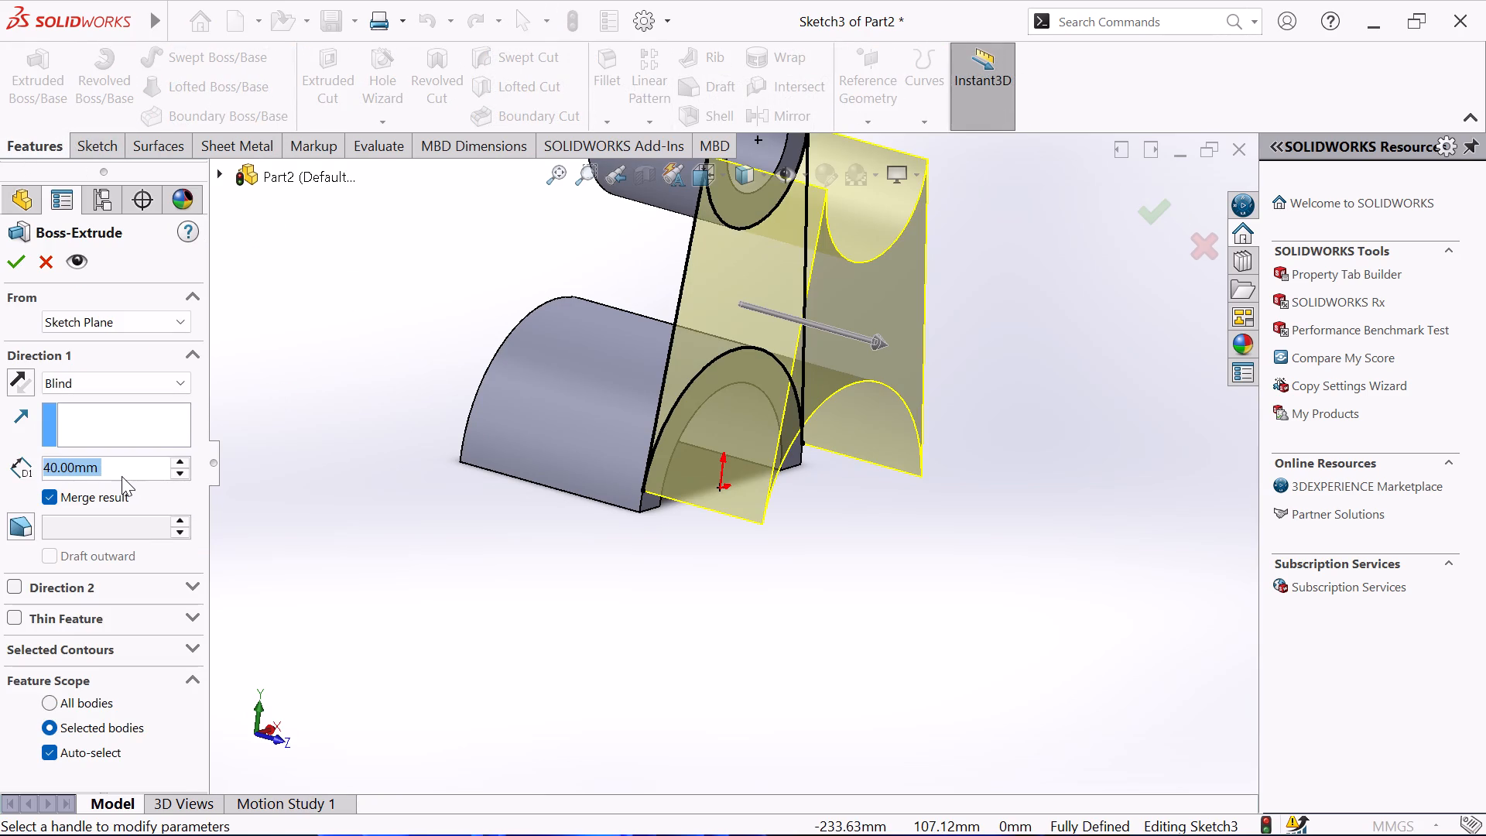
{"action": "scroll", "coordinate": [244, 389], "scroll_direction": "up", "scroll_amount": 2}
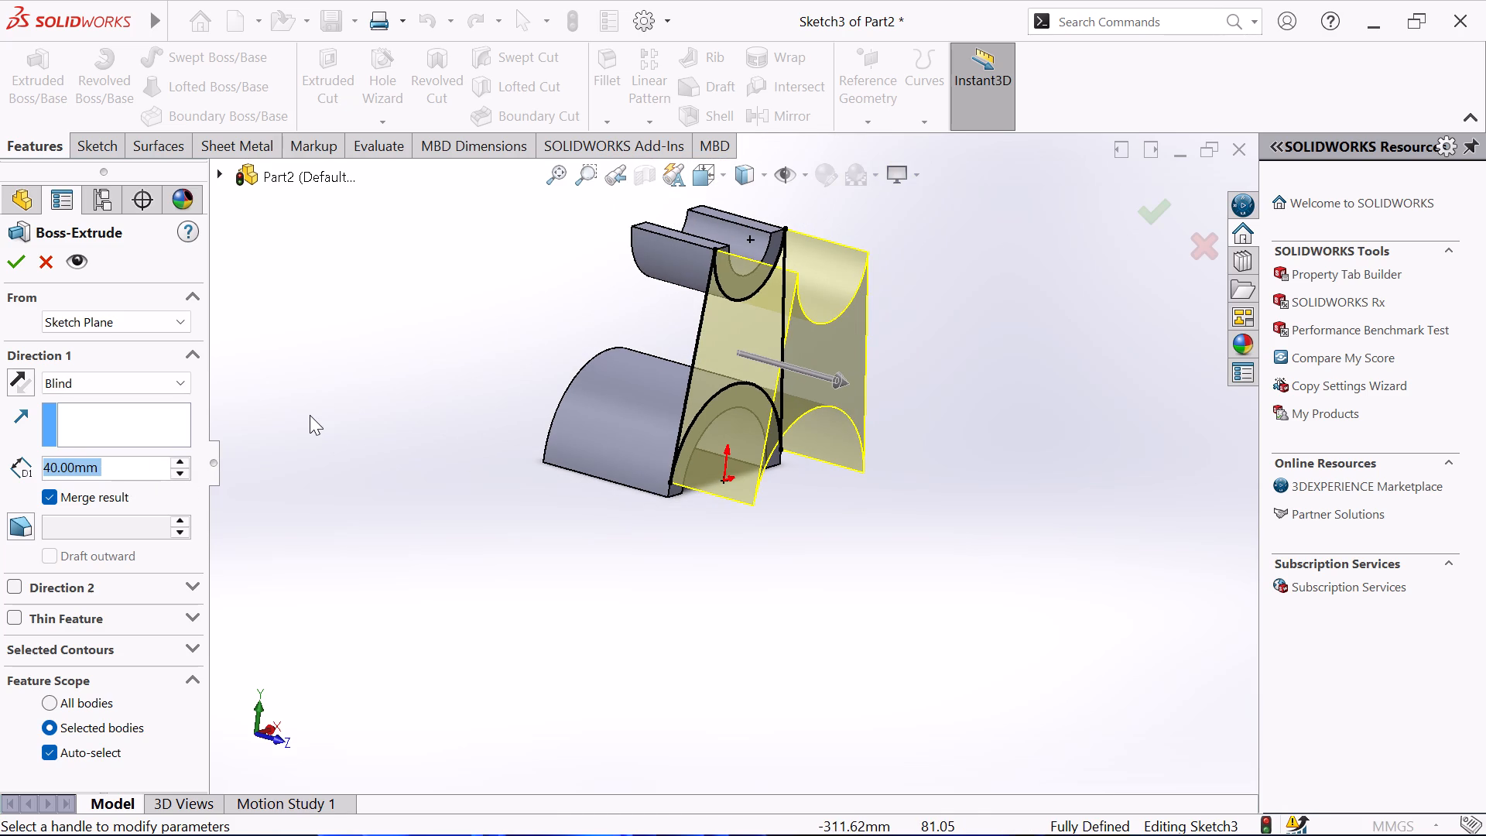
{"action": "left_click", "coordinate": [180, 475]}
{"action": "left_click", "coordinate": [180, 475]}
{"action": "left_click", "coordinate": [180, 475]}
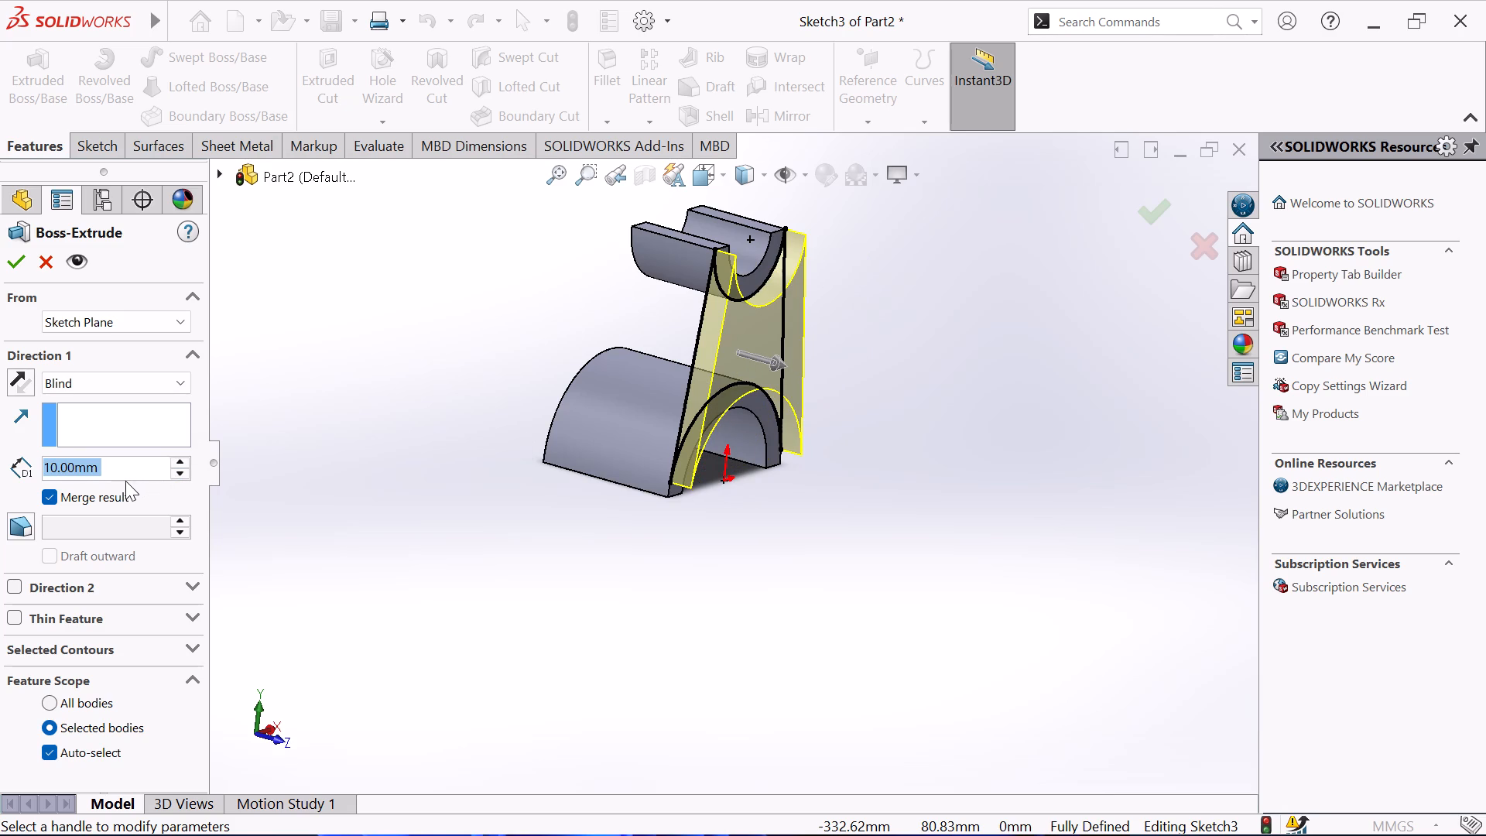
{"action": "left_click", "coordinate": [10, 263]}
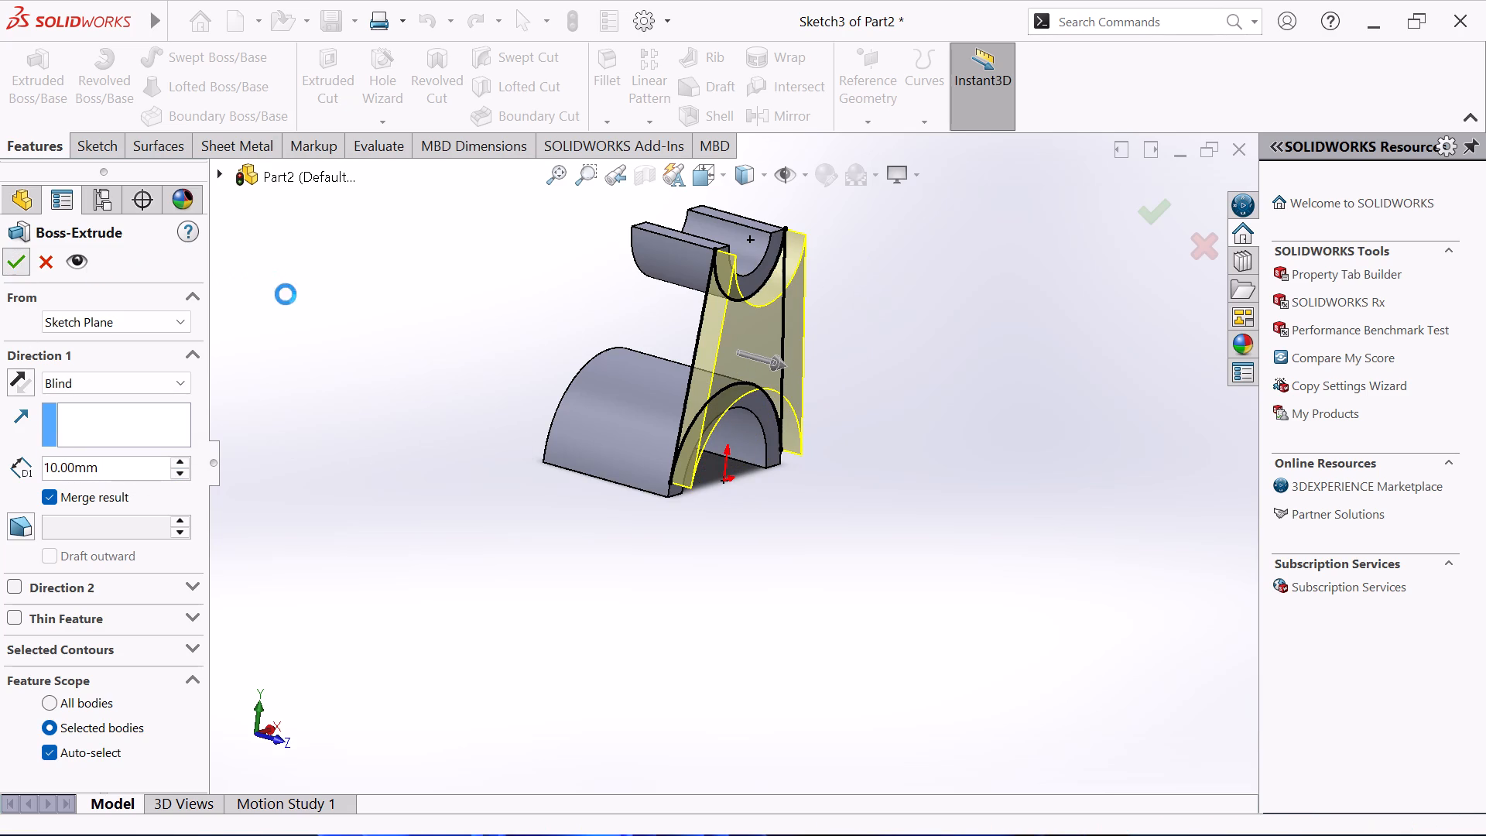
{"action": "left_click", "coordinate": [292, 310]}
Convert the upper half-ring's front face outline into a new sketch on that face and extrude it 10 mm, merging the result.
{"action": "middle_click_drag", "start_coordinate": [329, 324], "coordinate": [215, 324]}
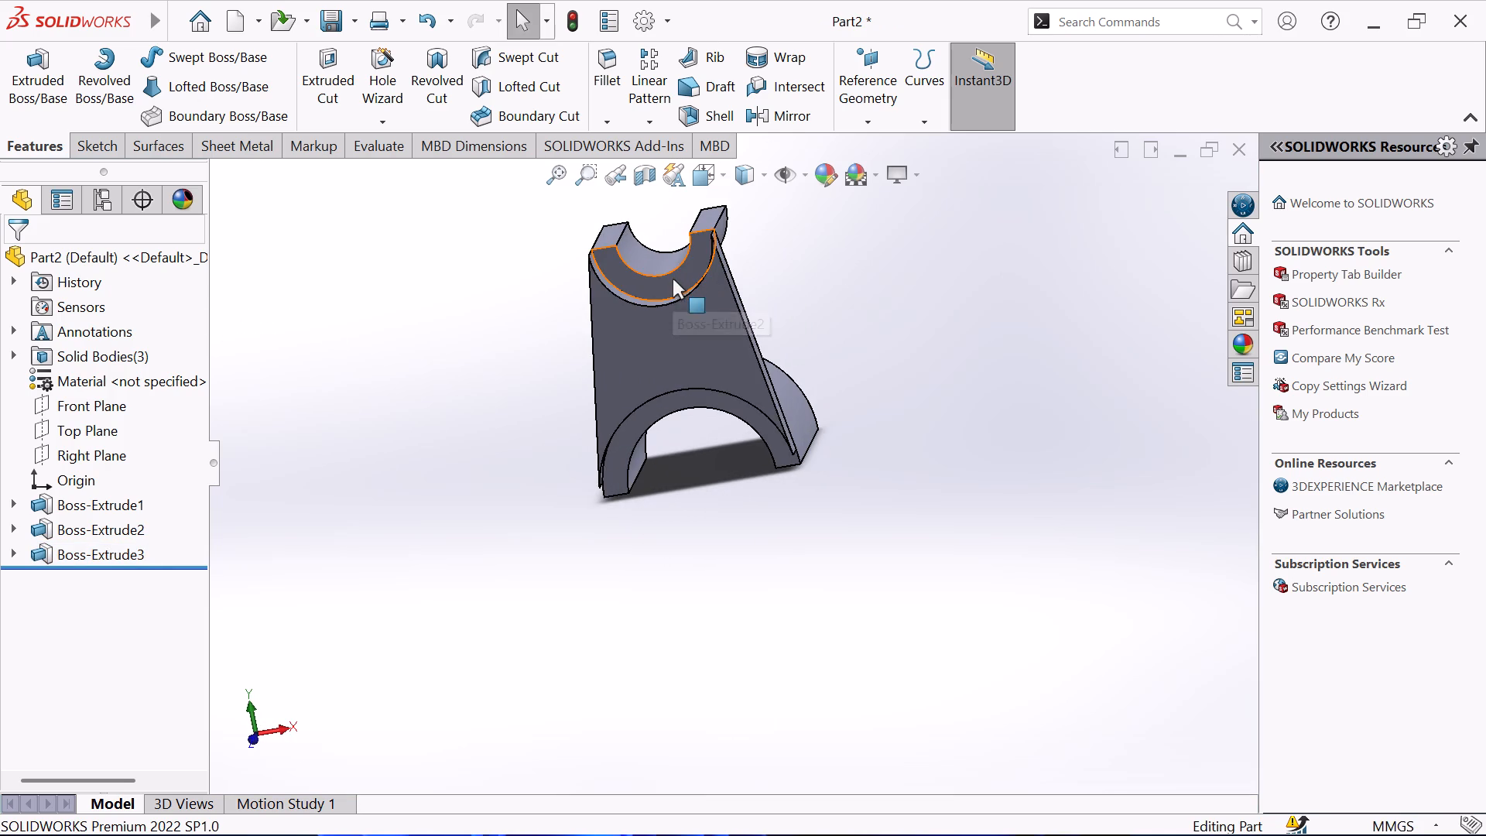
{"action": "left_click", "coordinate": [673, 280]}
{"action": "left_click", "coordinate": [758, 237]}
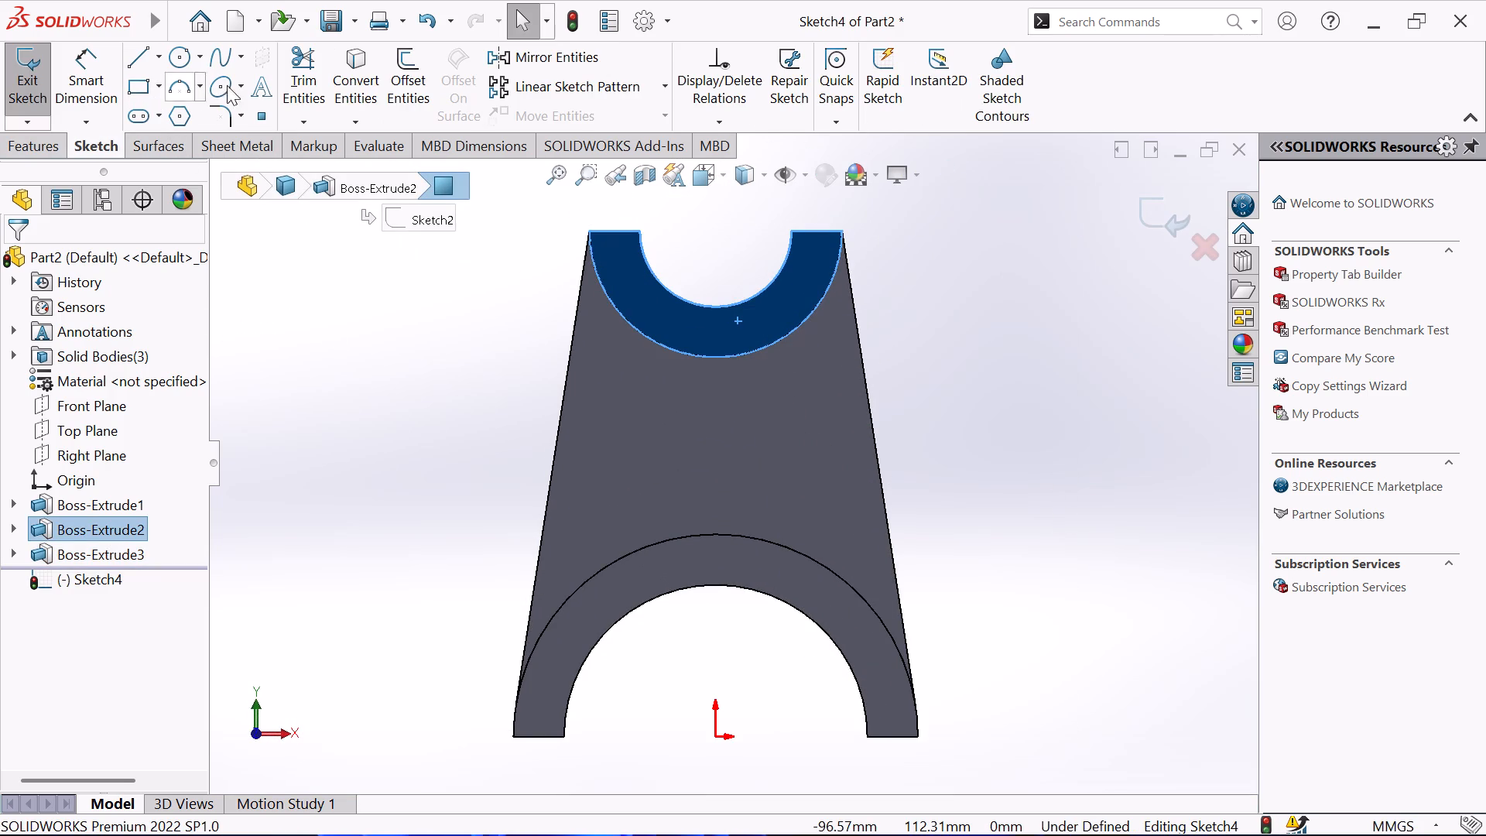
{"action": "left_click", "coordinate": [368, 96]}
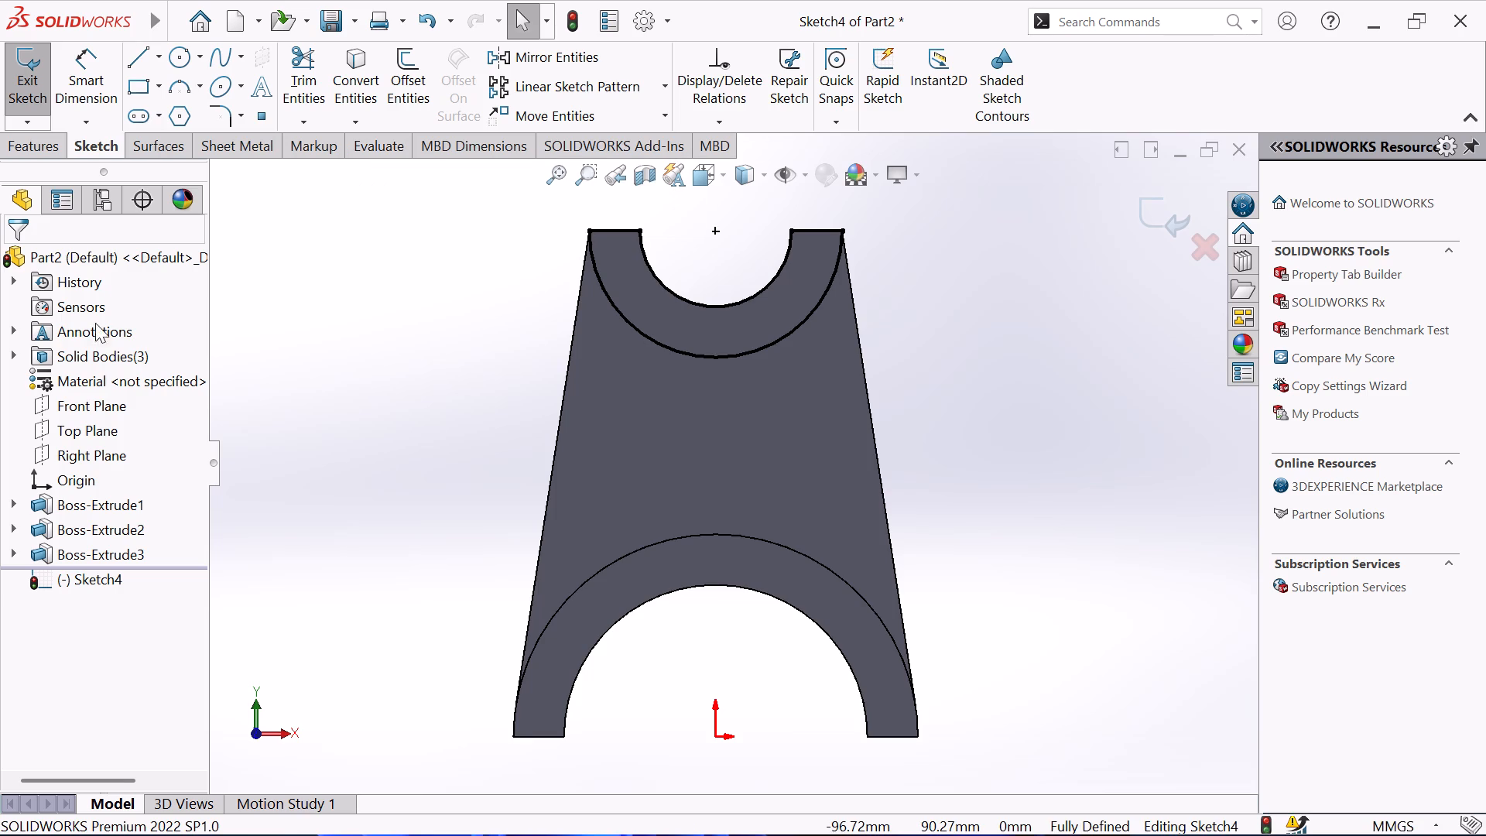
{"action": "left_click", "coordinate": [29, 144]}
{"action": "left_click", "coordinate": [33, 91]}
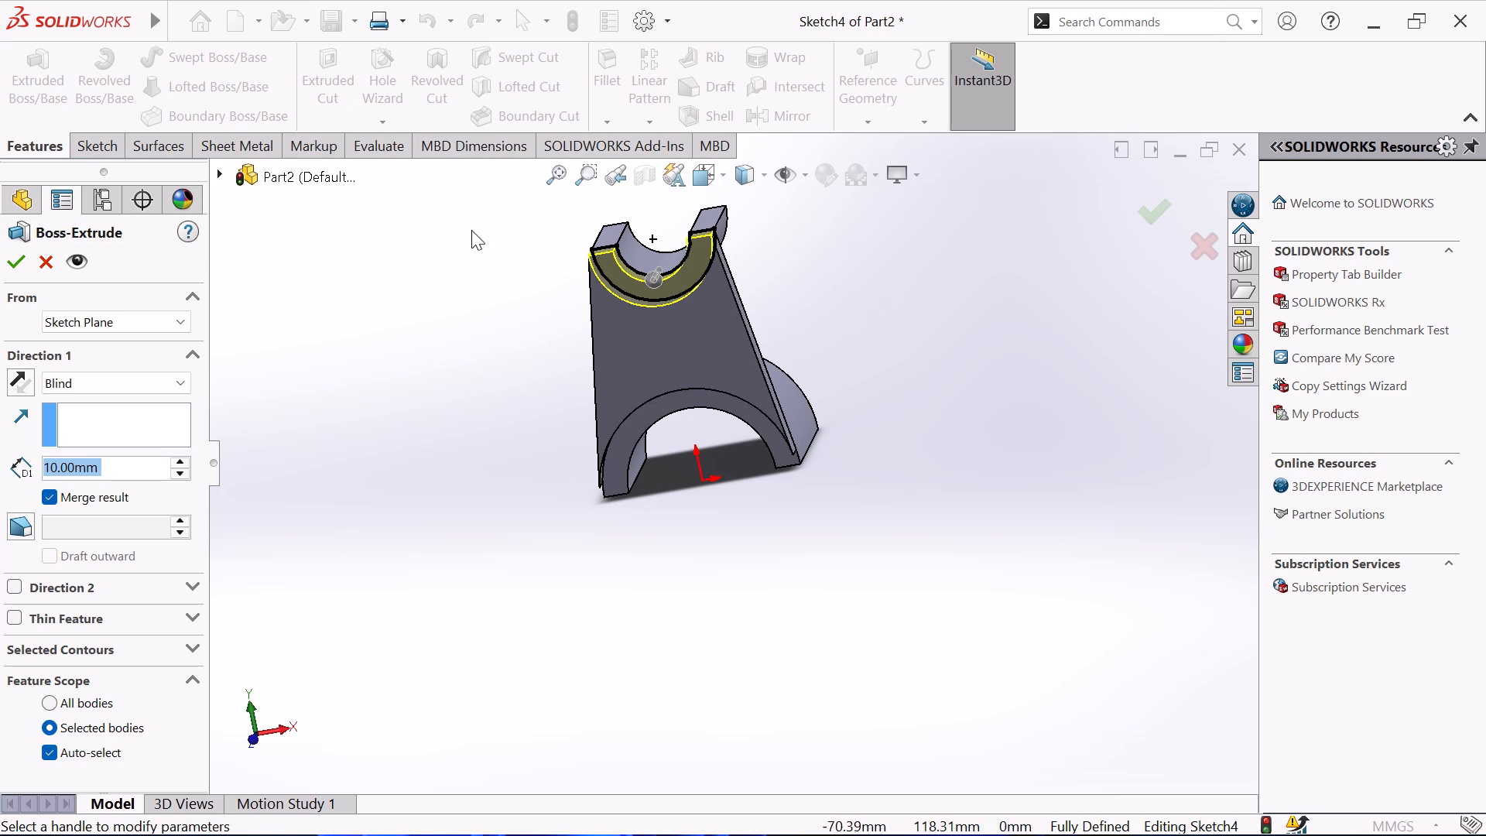
{"action": "left_click", "coordinate": [11, 269]}
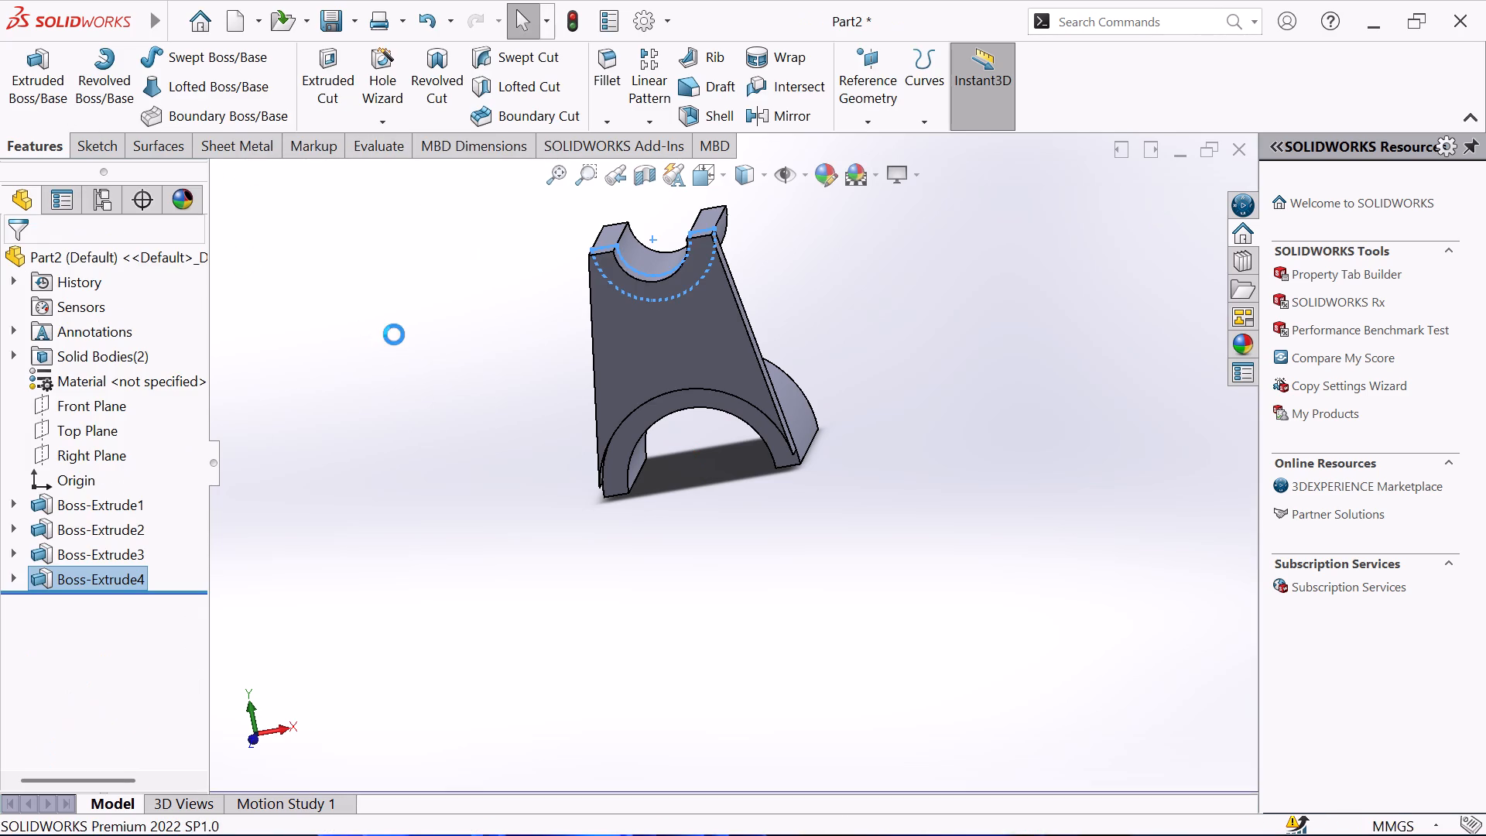
Convert the base half-ring's front face outline into a new sketch on that face and extrude it 10 mm, merging the result.
{"action": "middle_click_drag", "start_coordinate": [394, 334], "coordinate": [392, 243]}
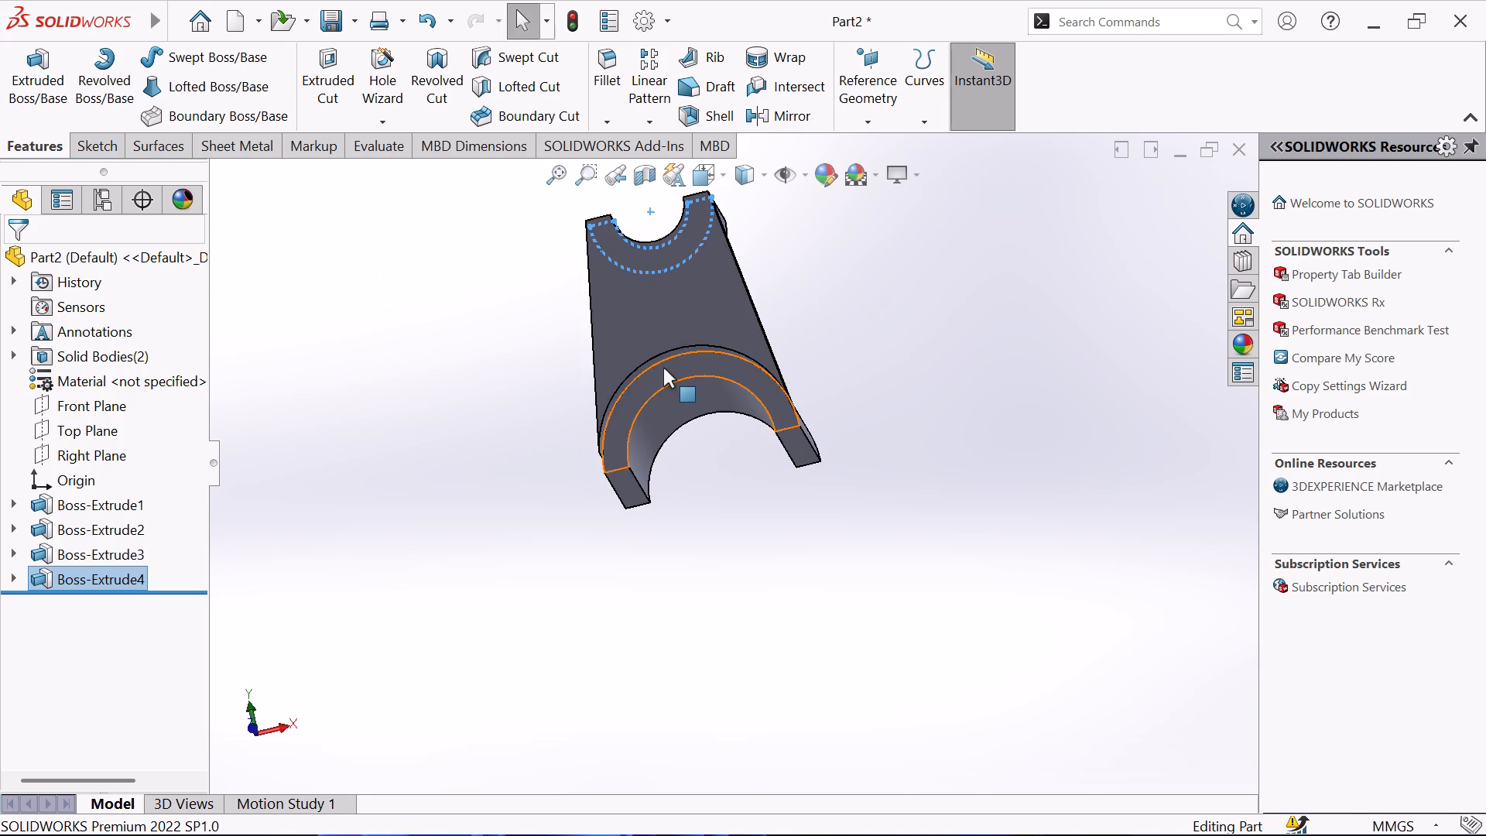
{"action": "left_click", "coordinate": [663, 368]}
{"action": "left_click", "coordinate": [739, 313]}
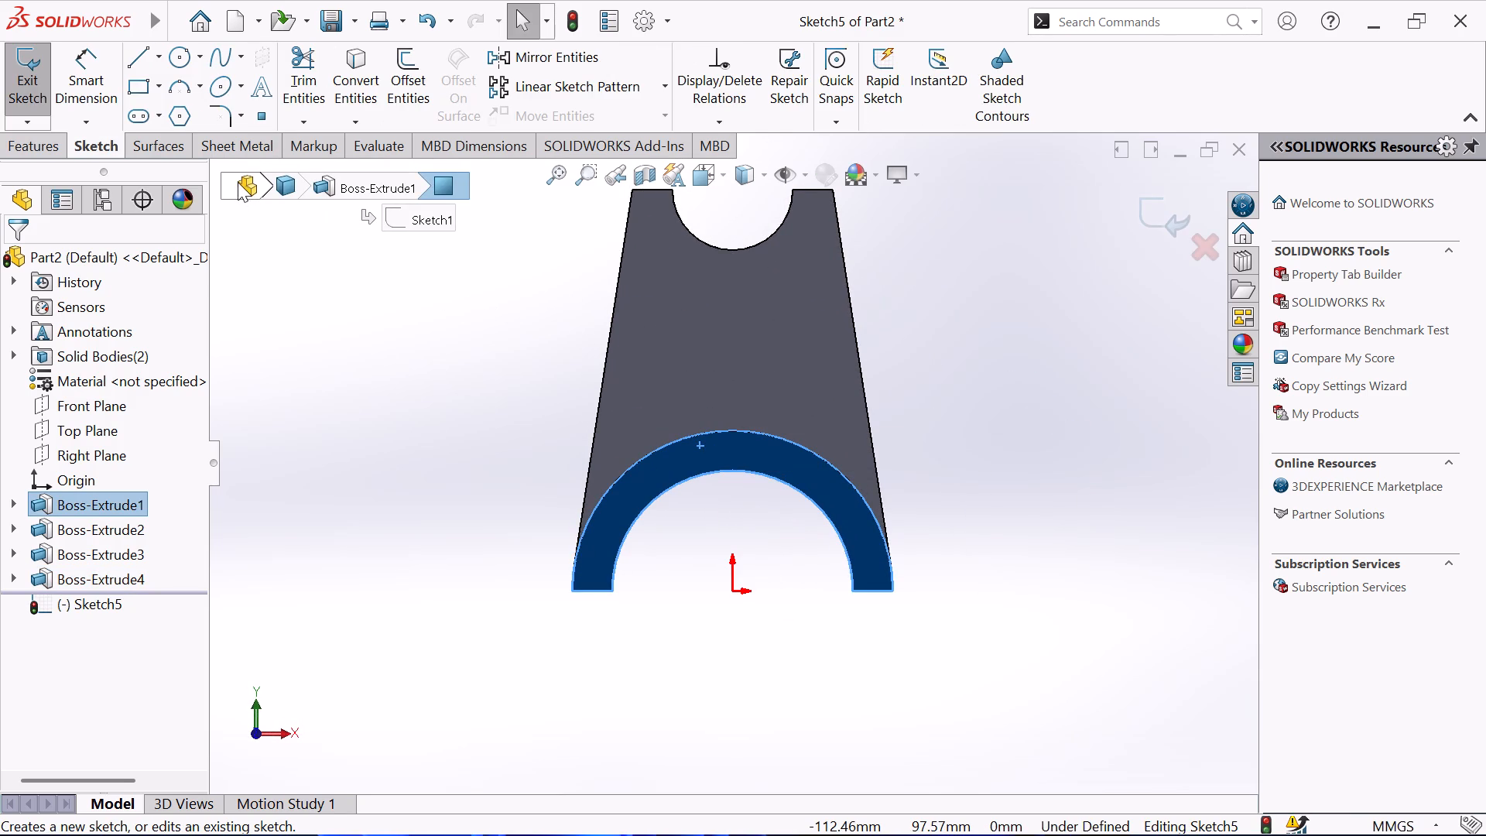
{"action": "left_click", "coordinate": [346, 97]}
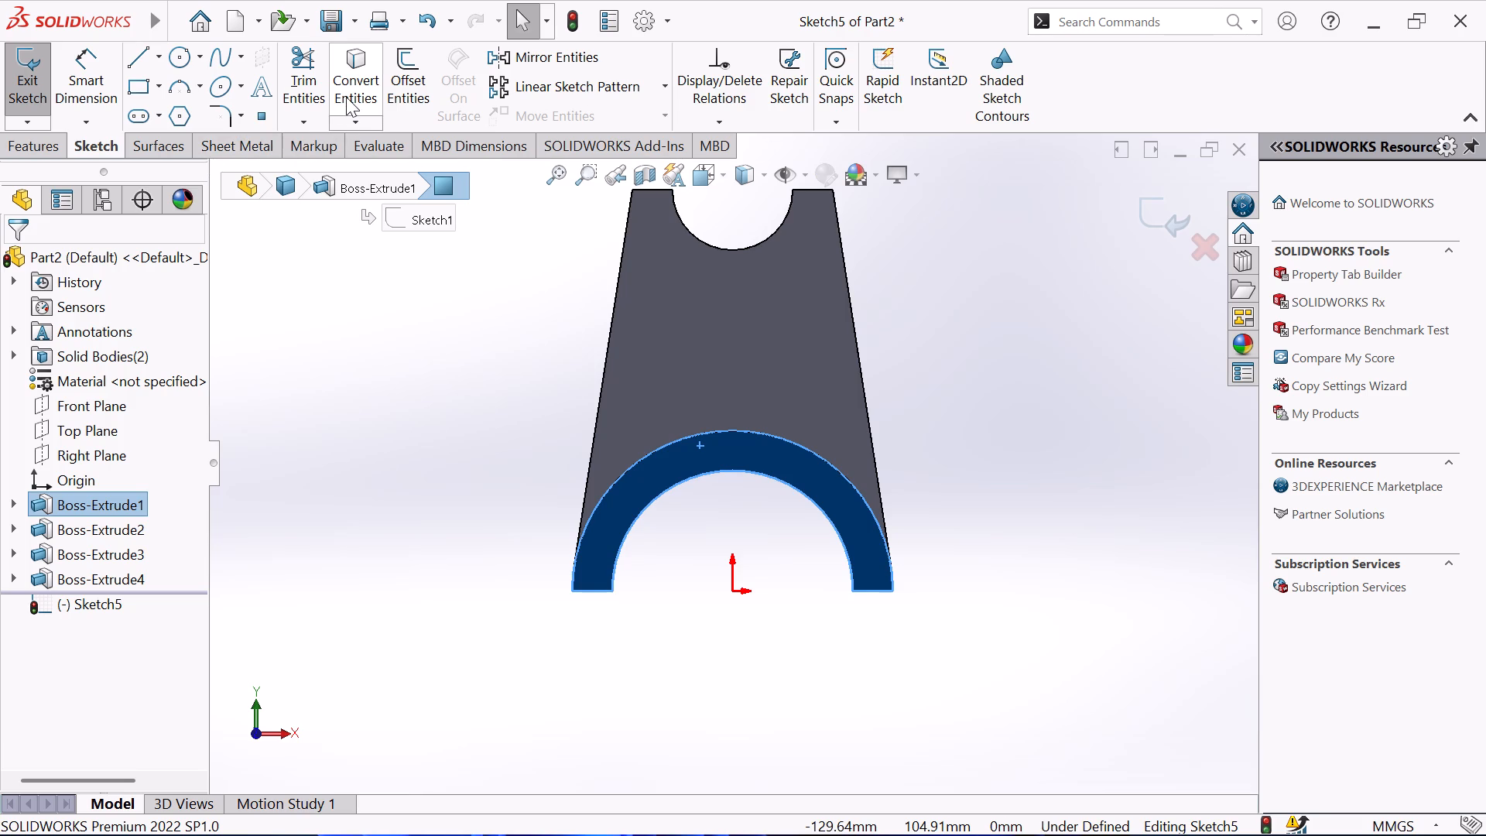
{"action": "left_click", "coordinate": [24, 155]}
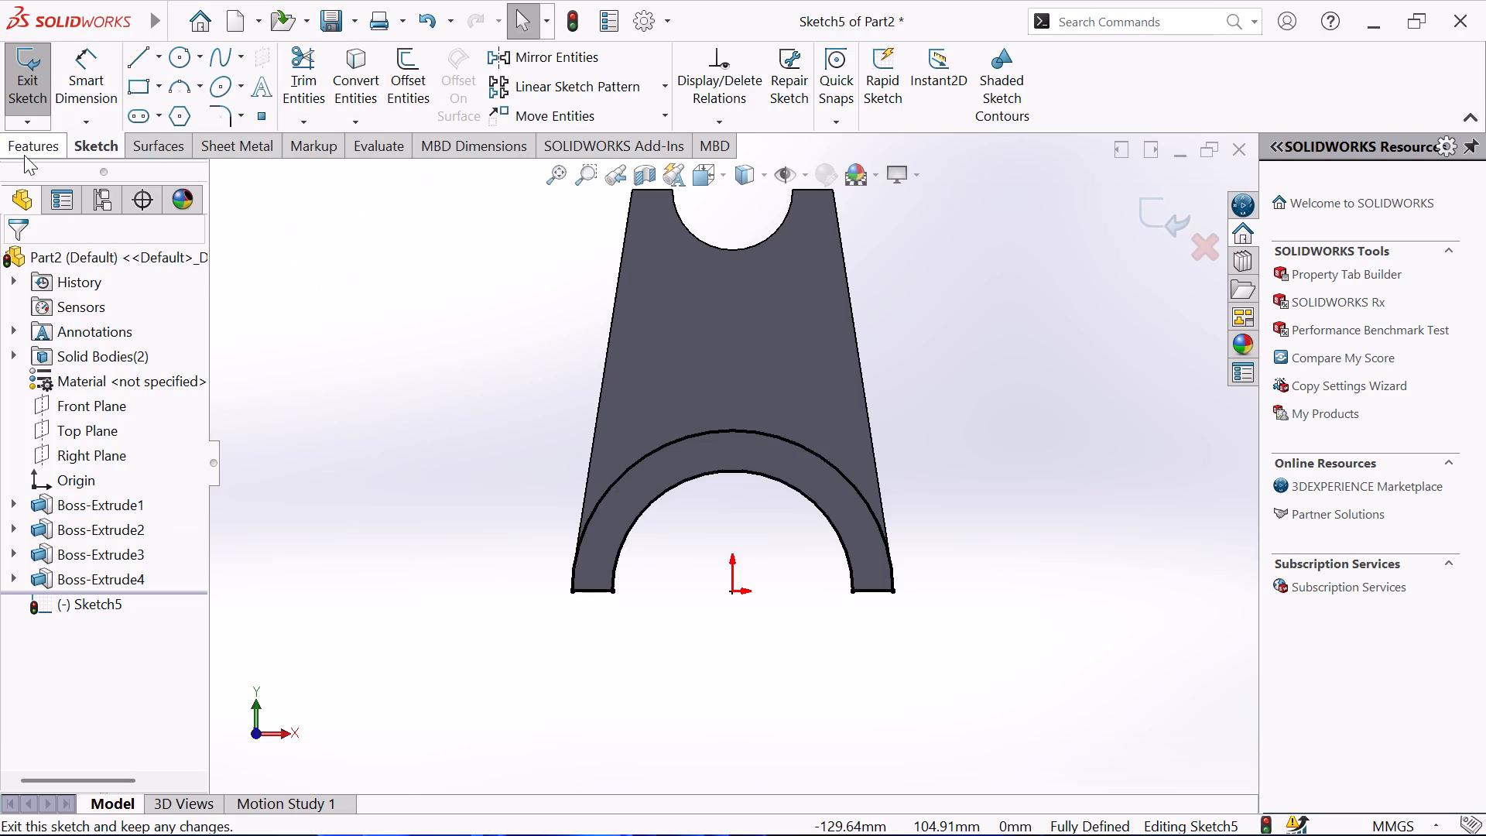
{"action": "left_click", "coordinate": [30, 87]}
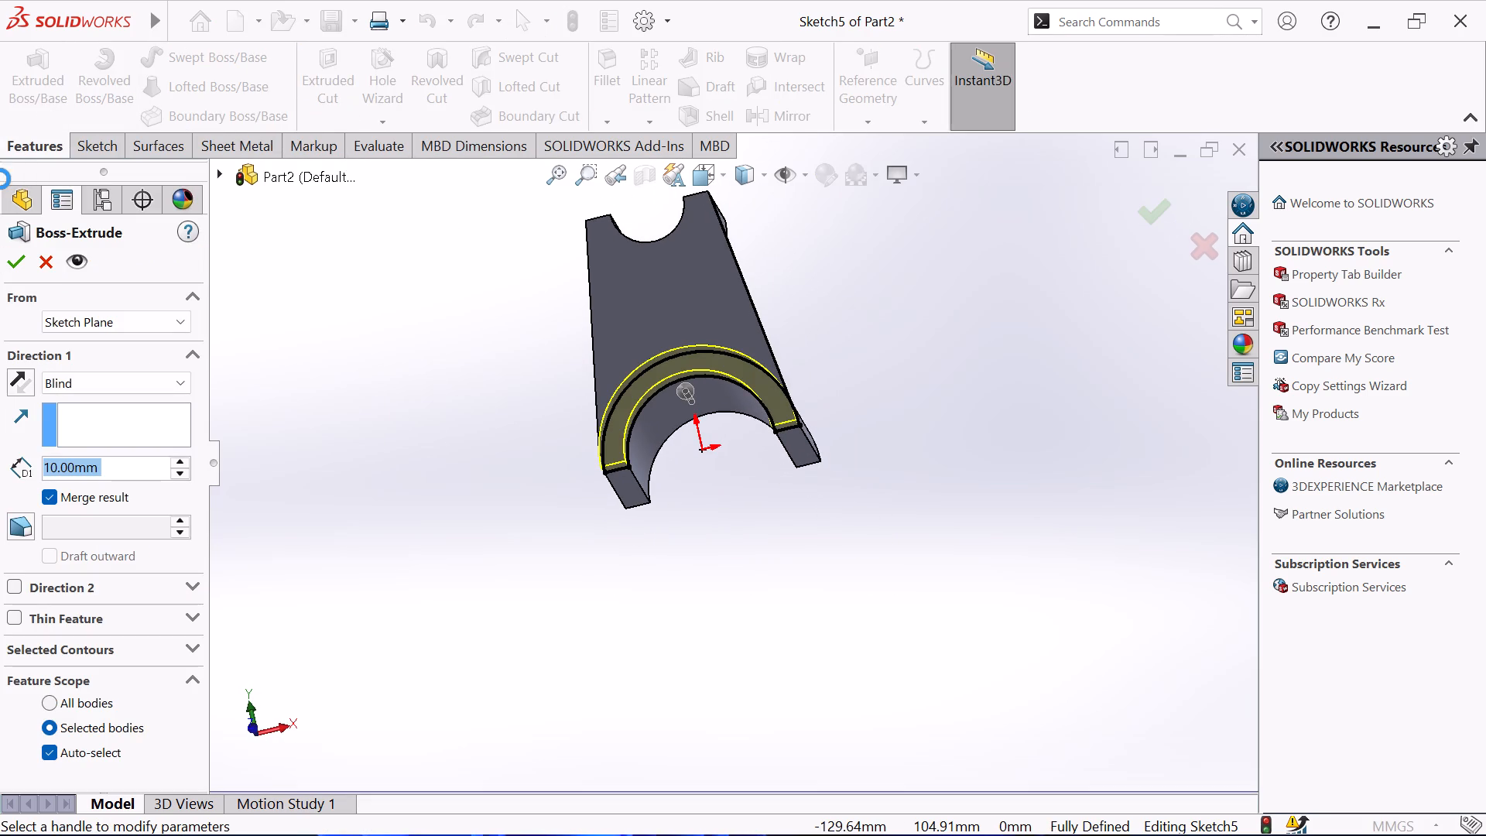
{"action": "left_click", "coordinate": [12, 259]}
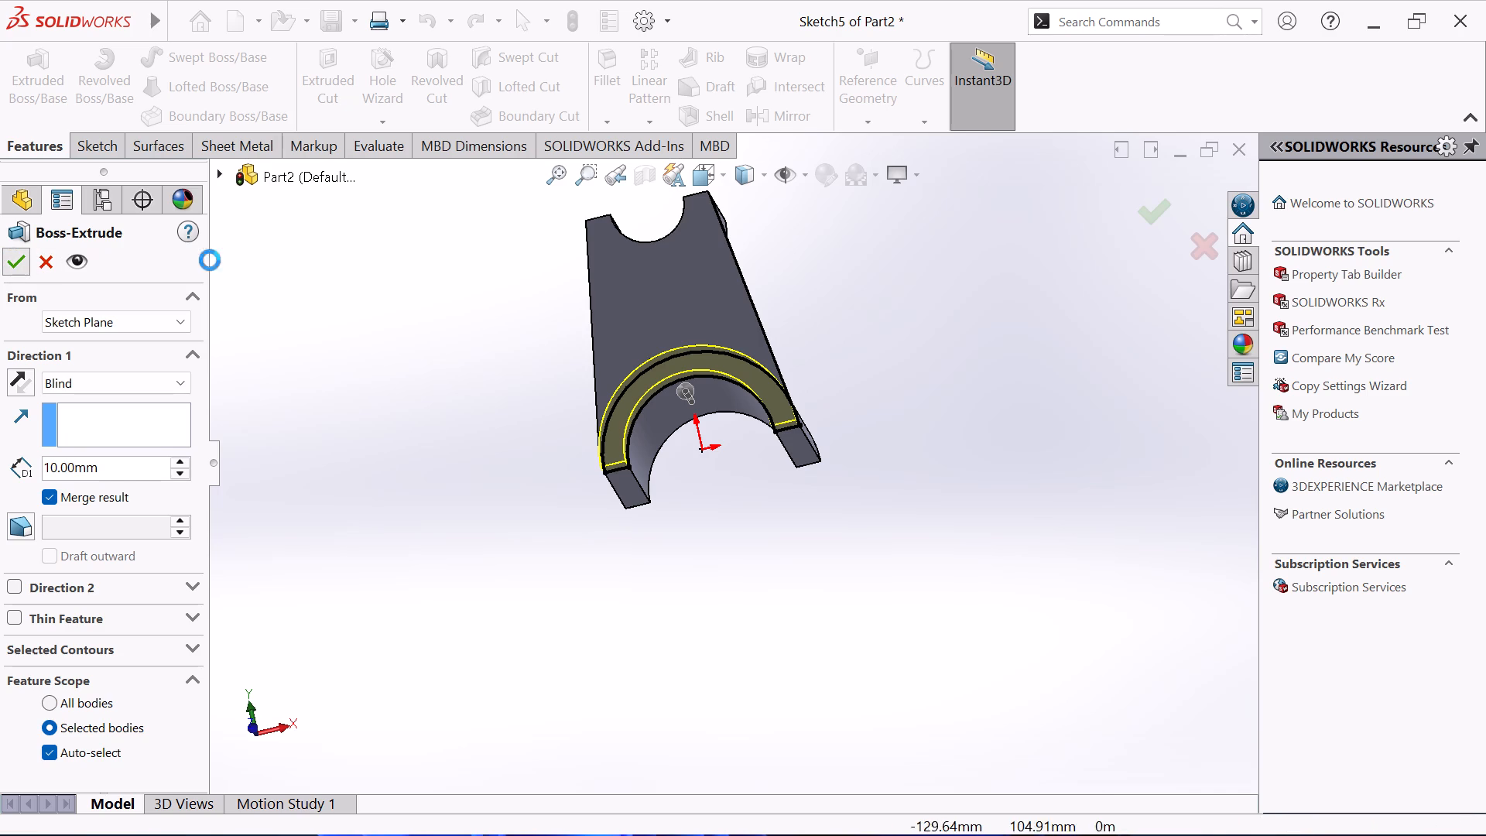
{"action": "left_click", "coordinate": [283, 348]}
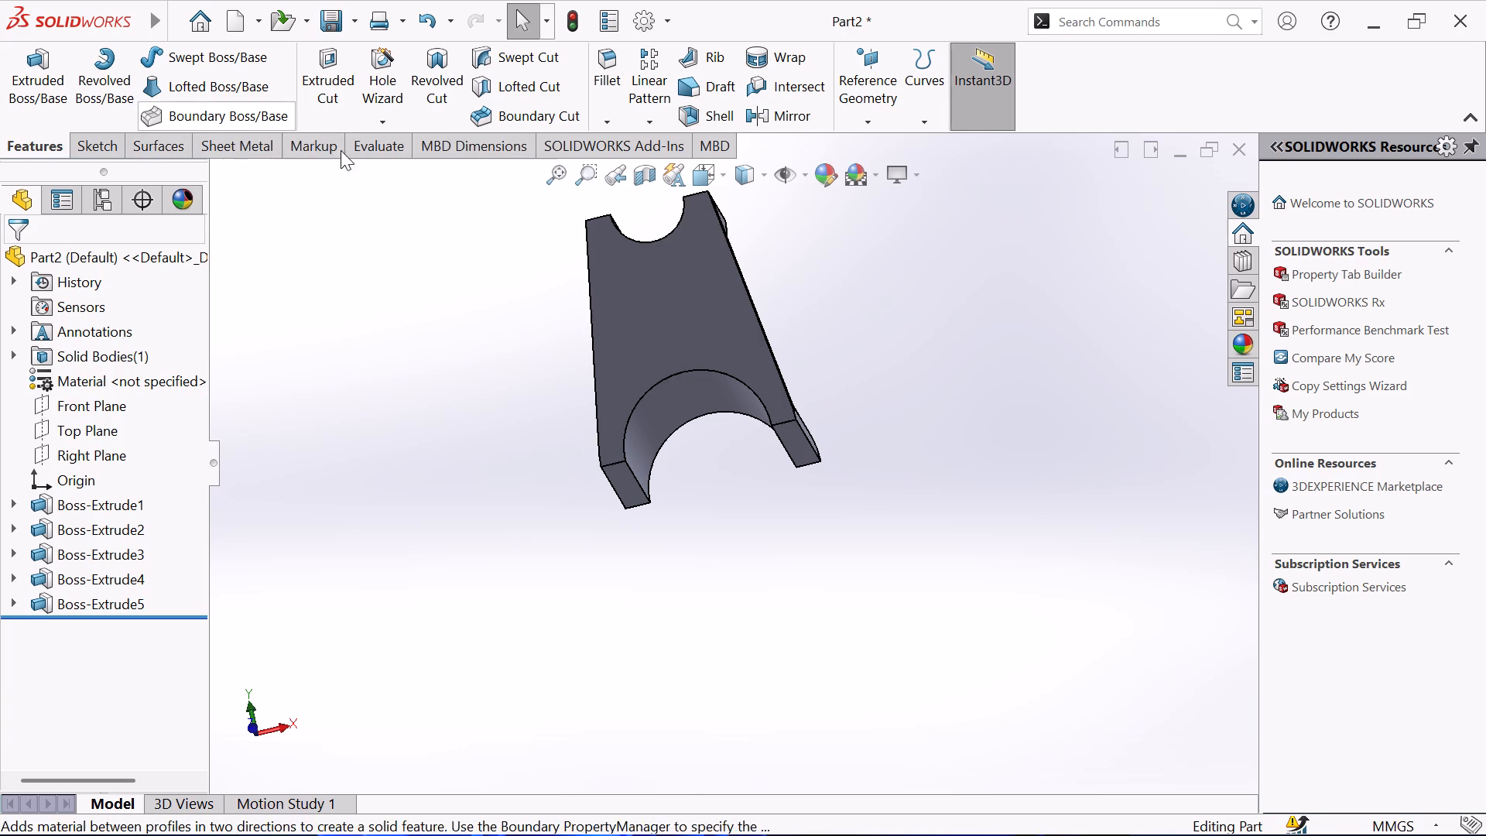
Examine the merged bracket from several sides, checking how far both half-rings project from the web.
{"action": "middle_click_drag", "start_coordinate": [451, 272], "coordinate": [688, 267]}
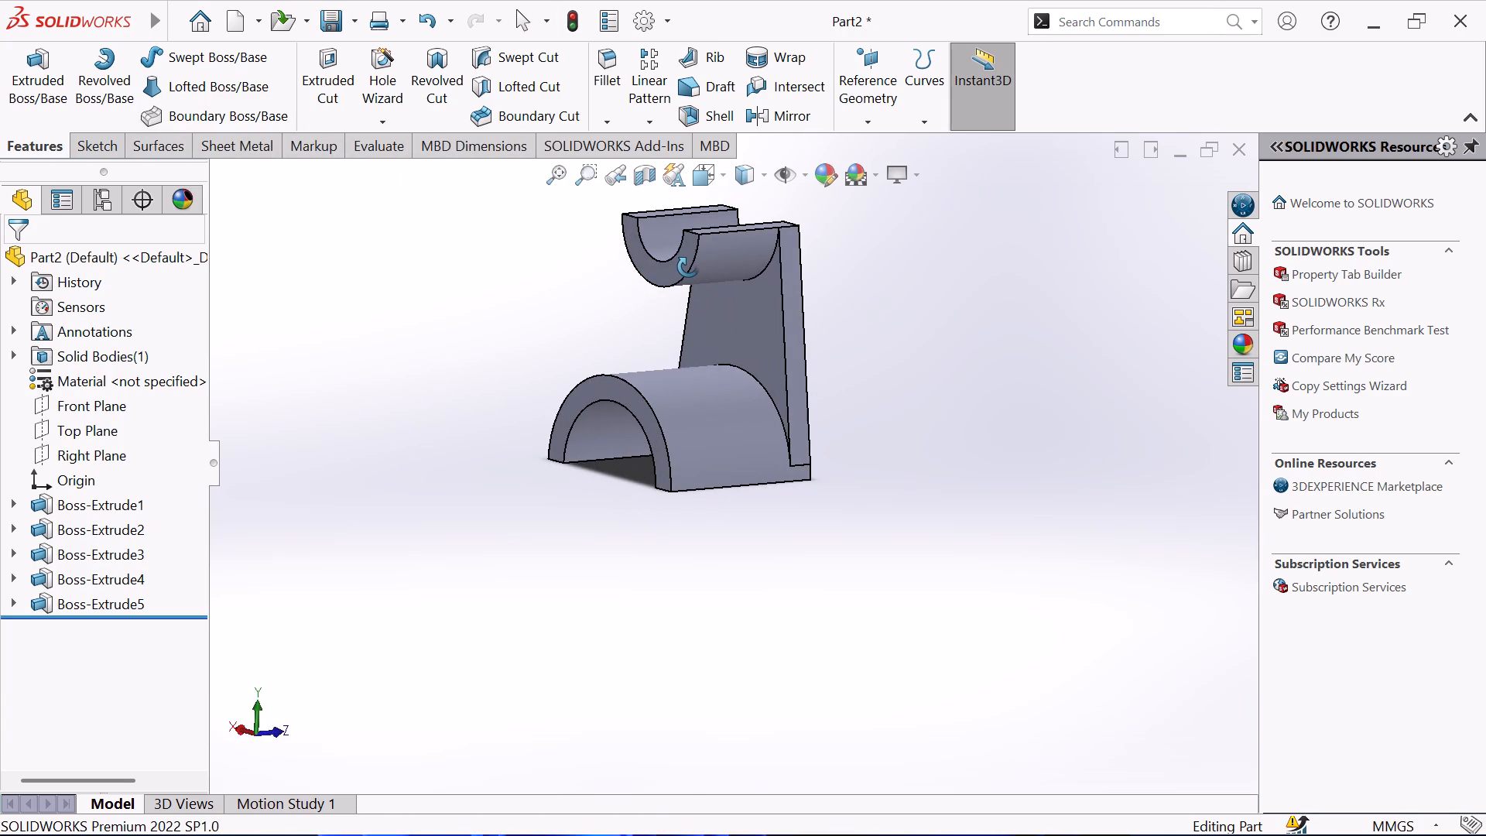
{"action": "middle_click_drag", "start_coordinate": [688, 267], "coordinate": [566, 254]}
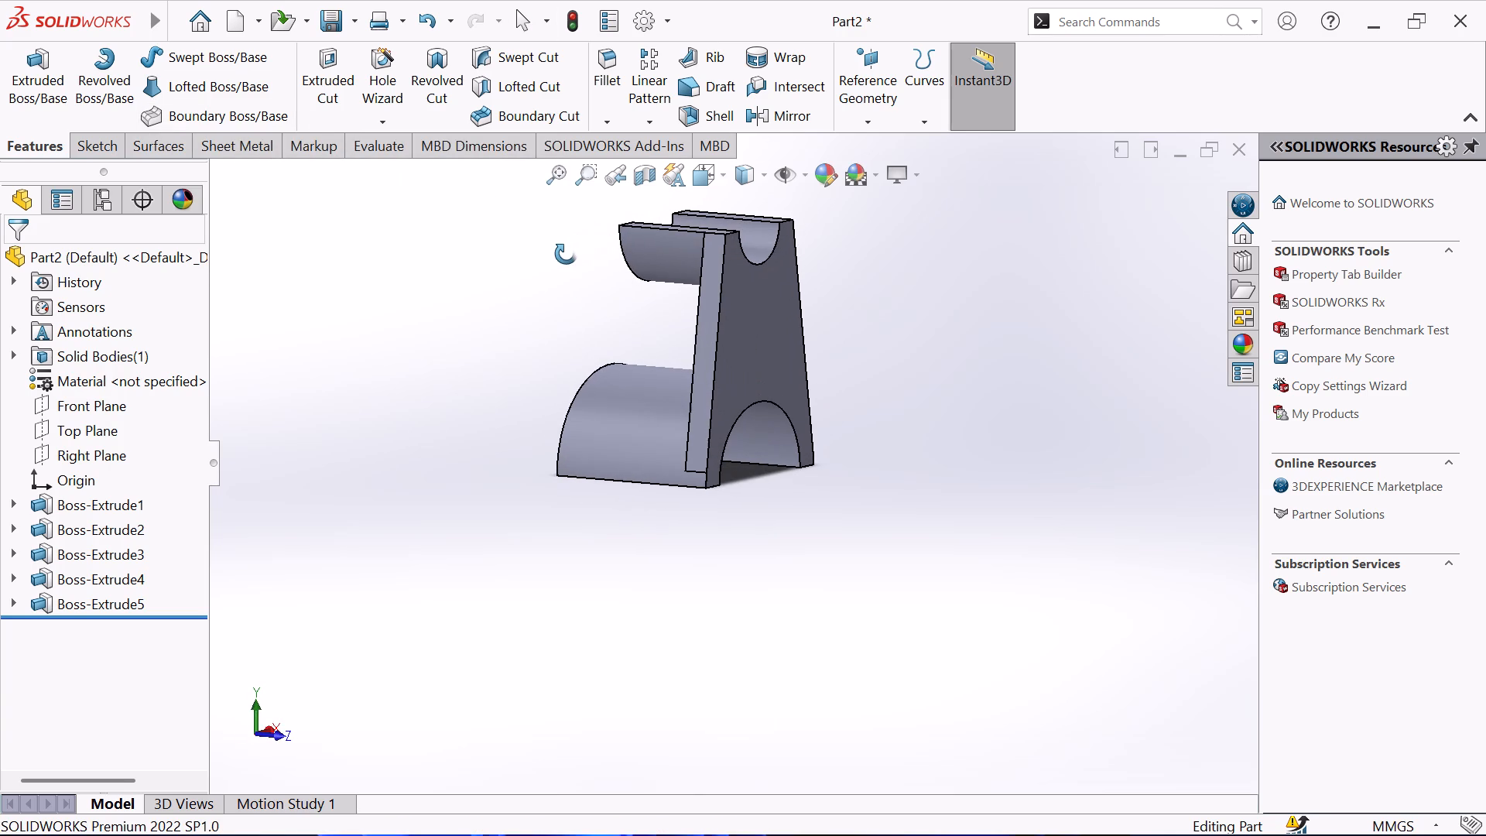
{"action": "middle_click_drag", "start_coordinate": [566, 254], "coordinate": [622, 369]}
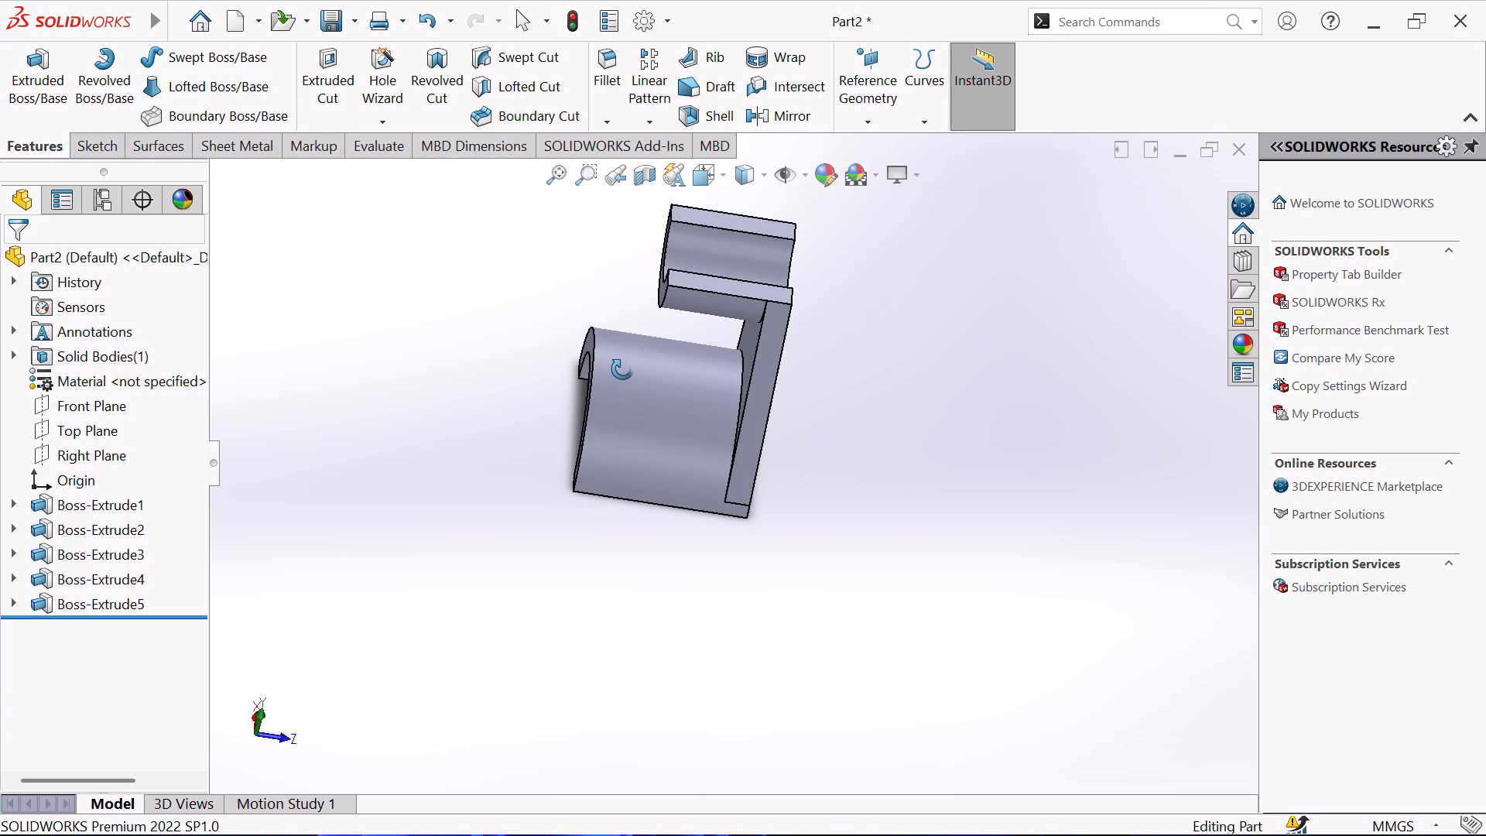
{"action": "middle_click_drag", "start_coordinate": [622, 369], "coordinate": [638, 289]}
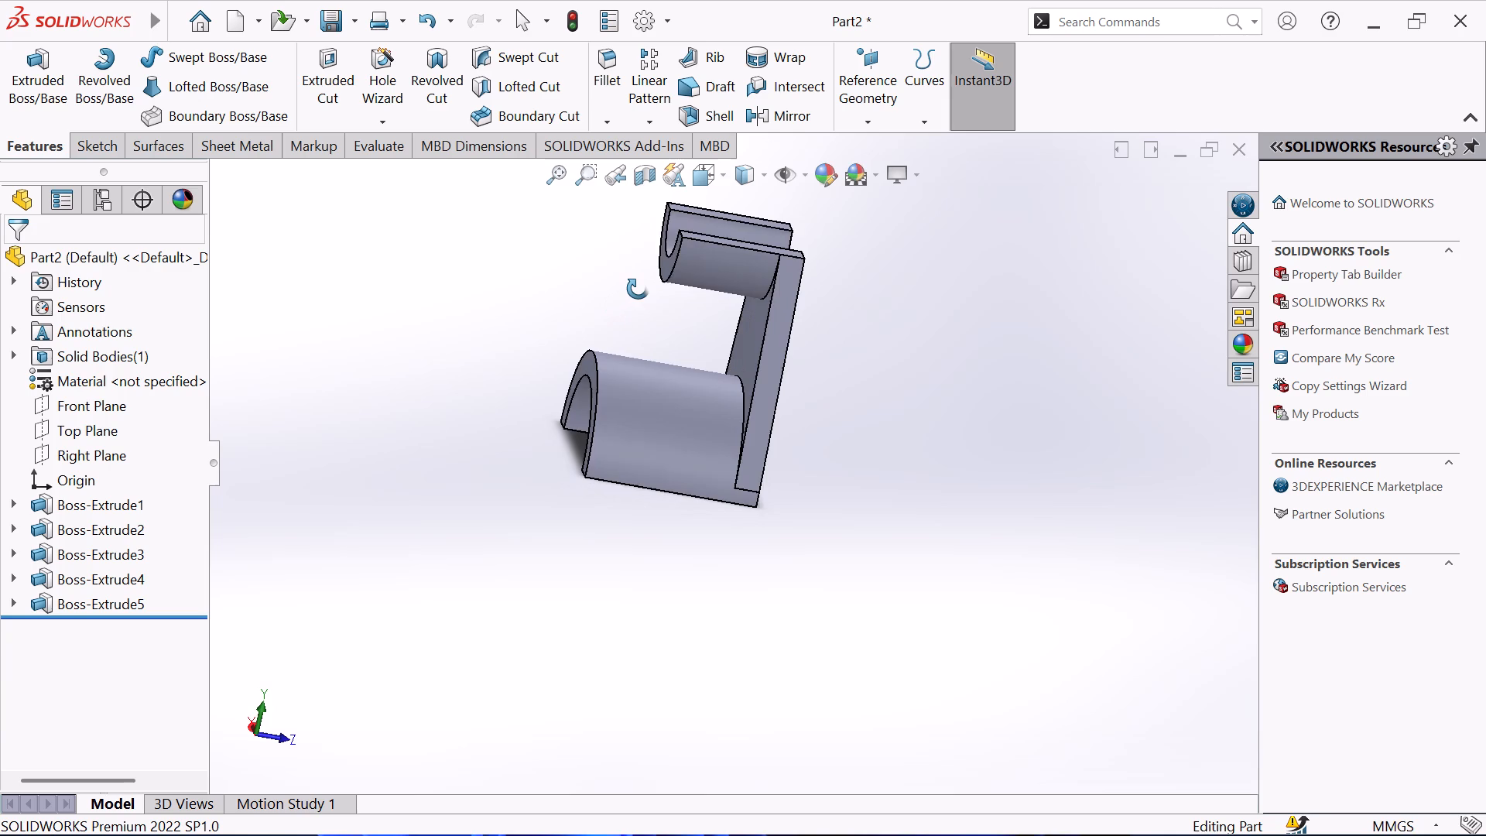
{"action": "middle_click_drag", "start_coordinate": [638, 289], "coordinate": [714, 330]}
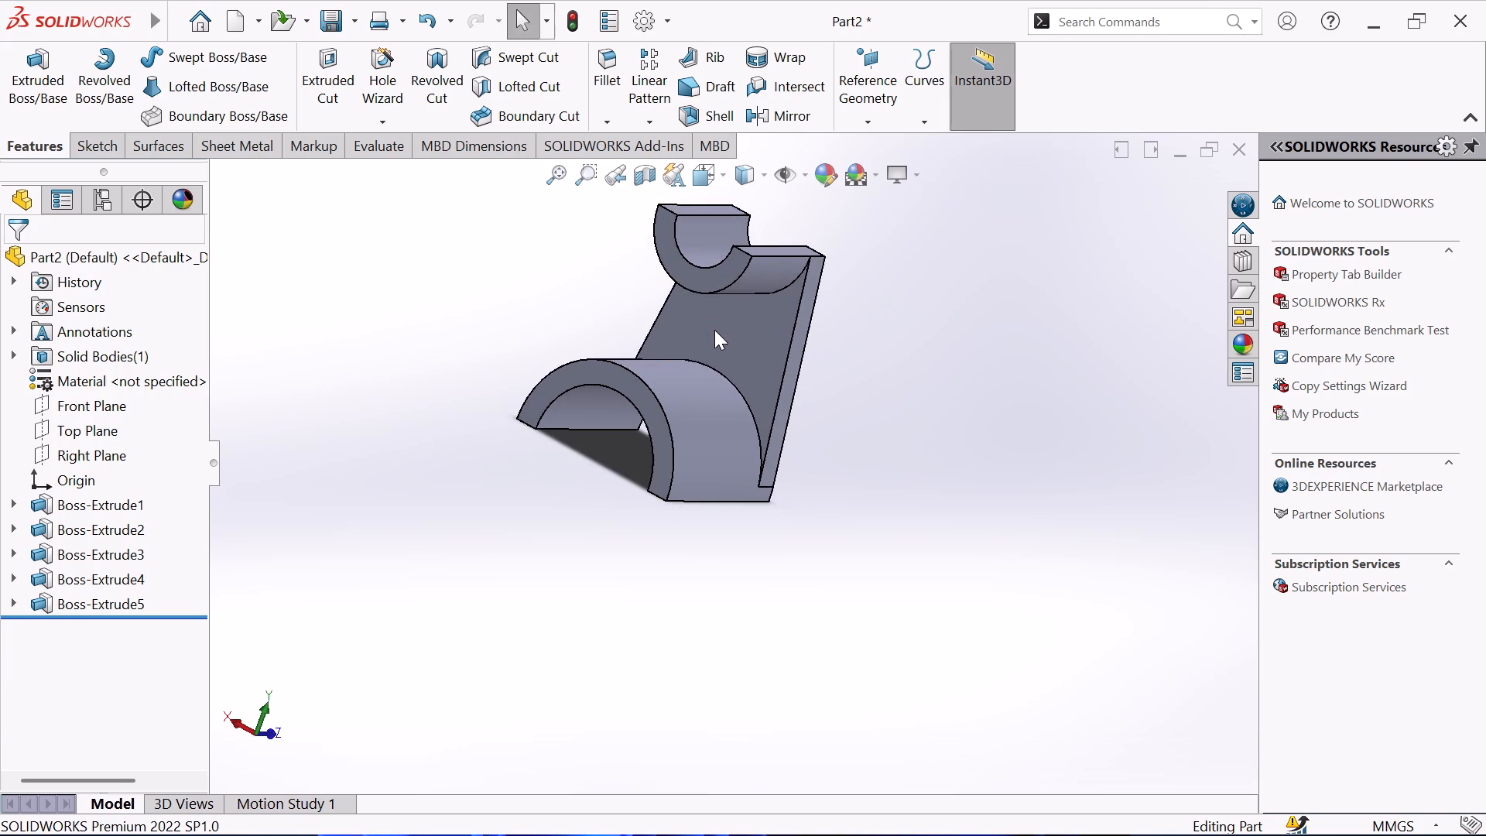
{"action": "scroll", "coordinate": [716, 334], "scroll_direction": "down", "scroll_amount": 2}
{"action": "middle_click_drag", "start_coordinate": [711, 339], "coordinate": [652, 248]}
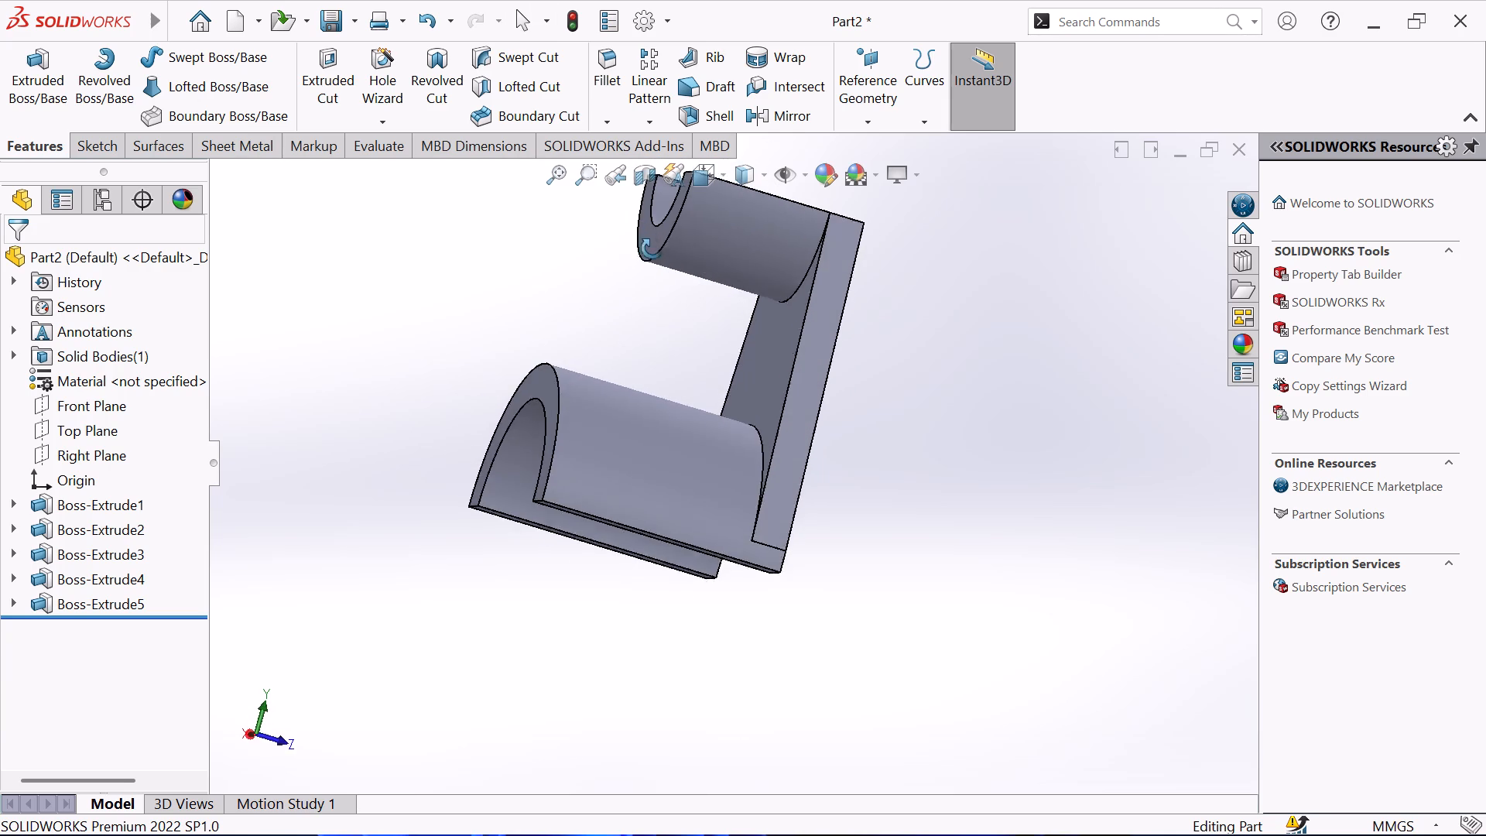
{"action": "middle_click_drag", "start_coordinate": [652, 248], "coordinate": [544, 346]}
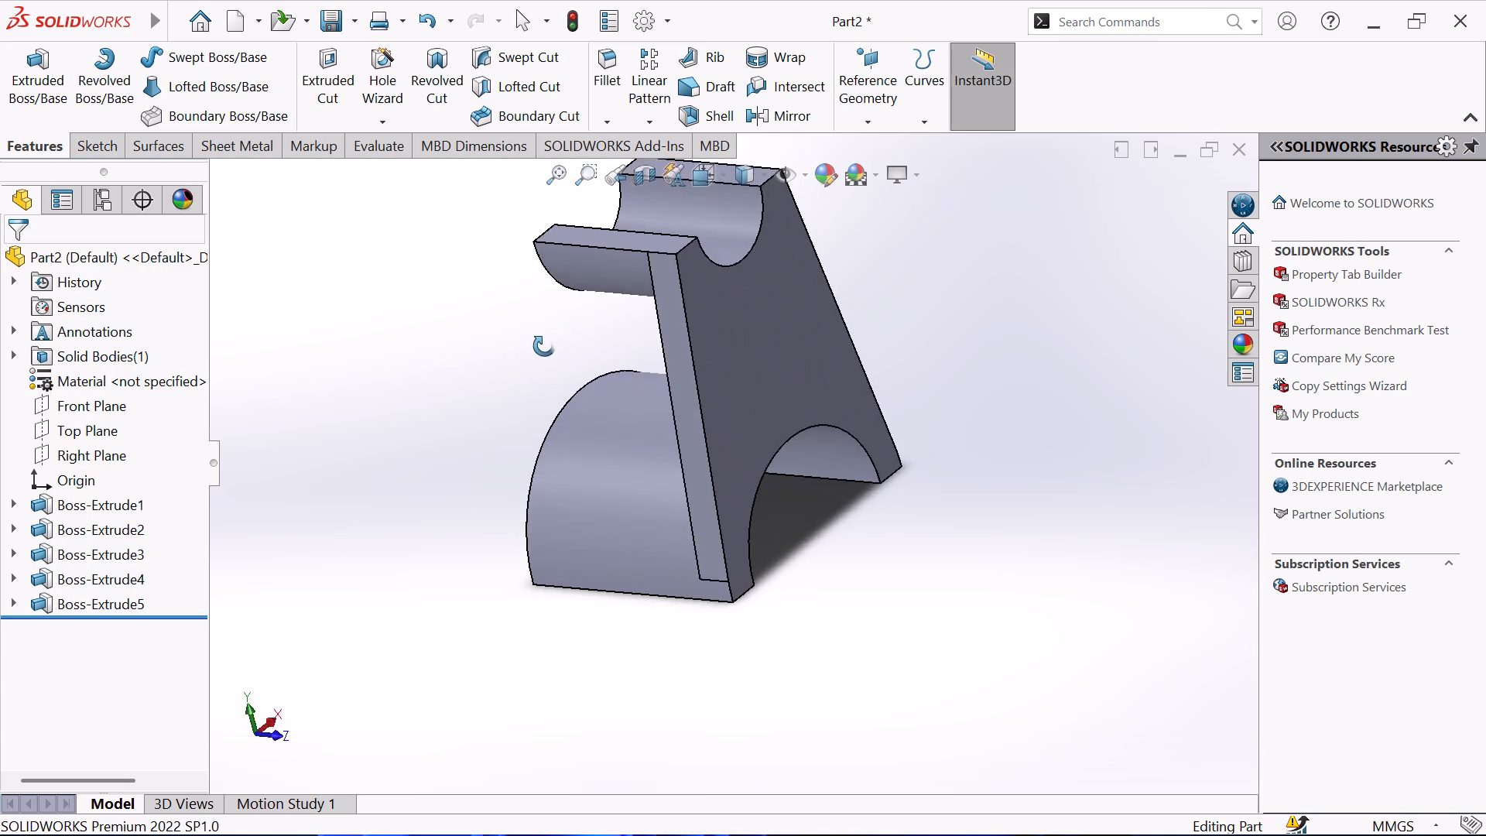
{"action": "middle_click_drag", "start_coordinate": [544, 346], "coordinate": [590, 291]}
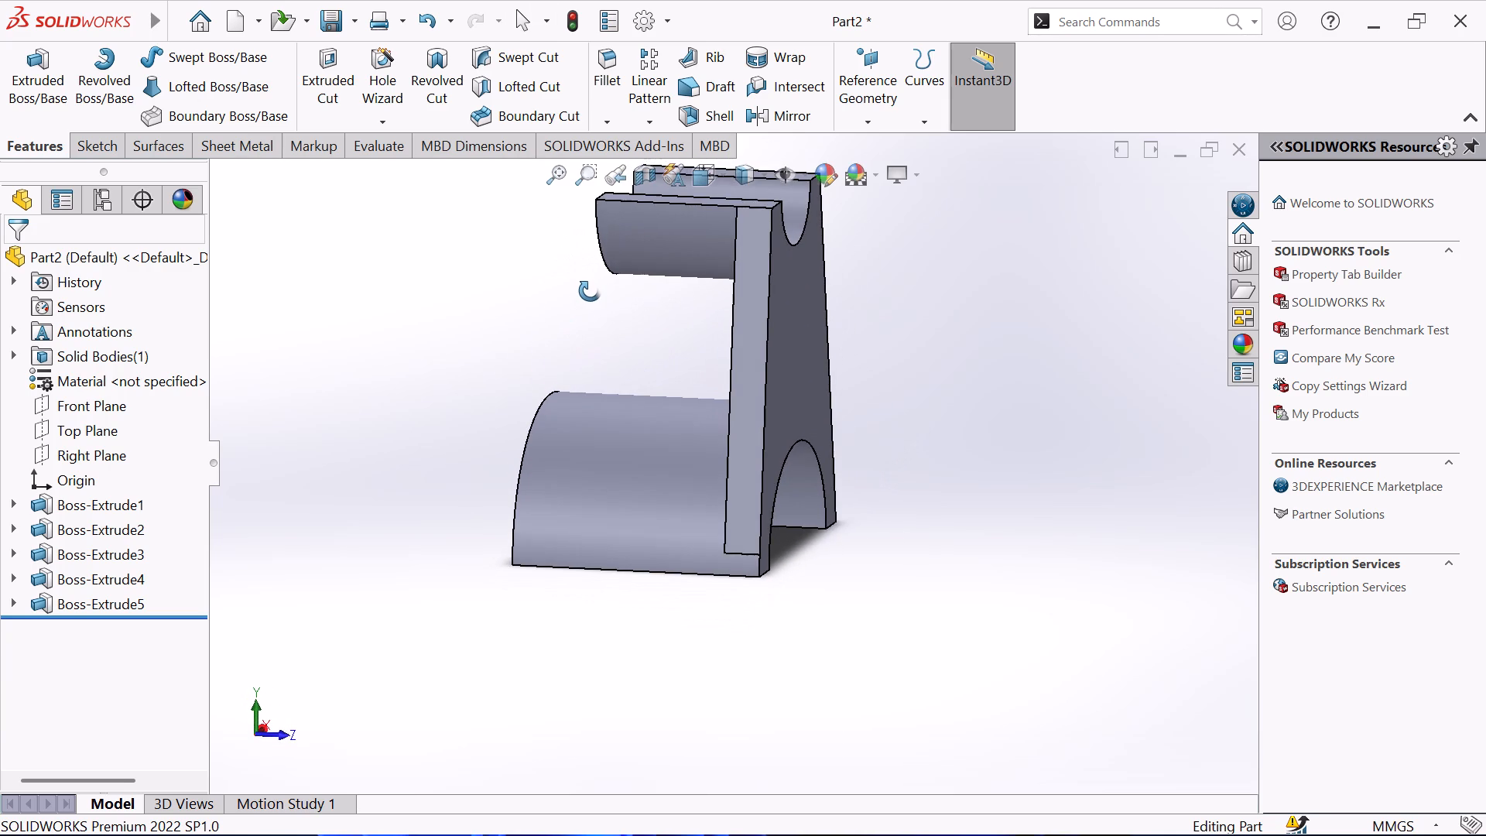
{"action": "middle_click_drag", "start_coordinate": [590, 291], "coordinate": [591, 286]}
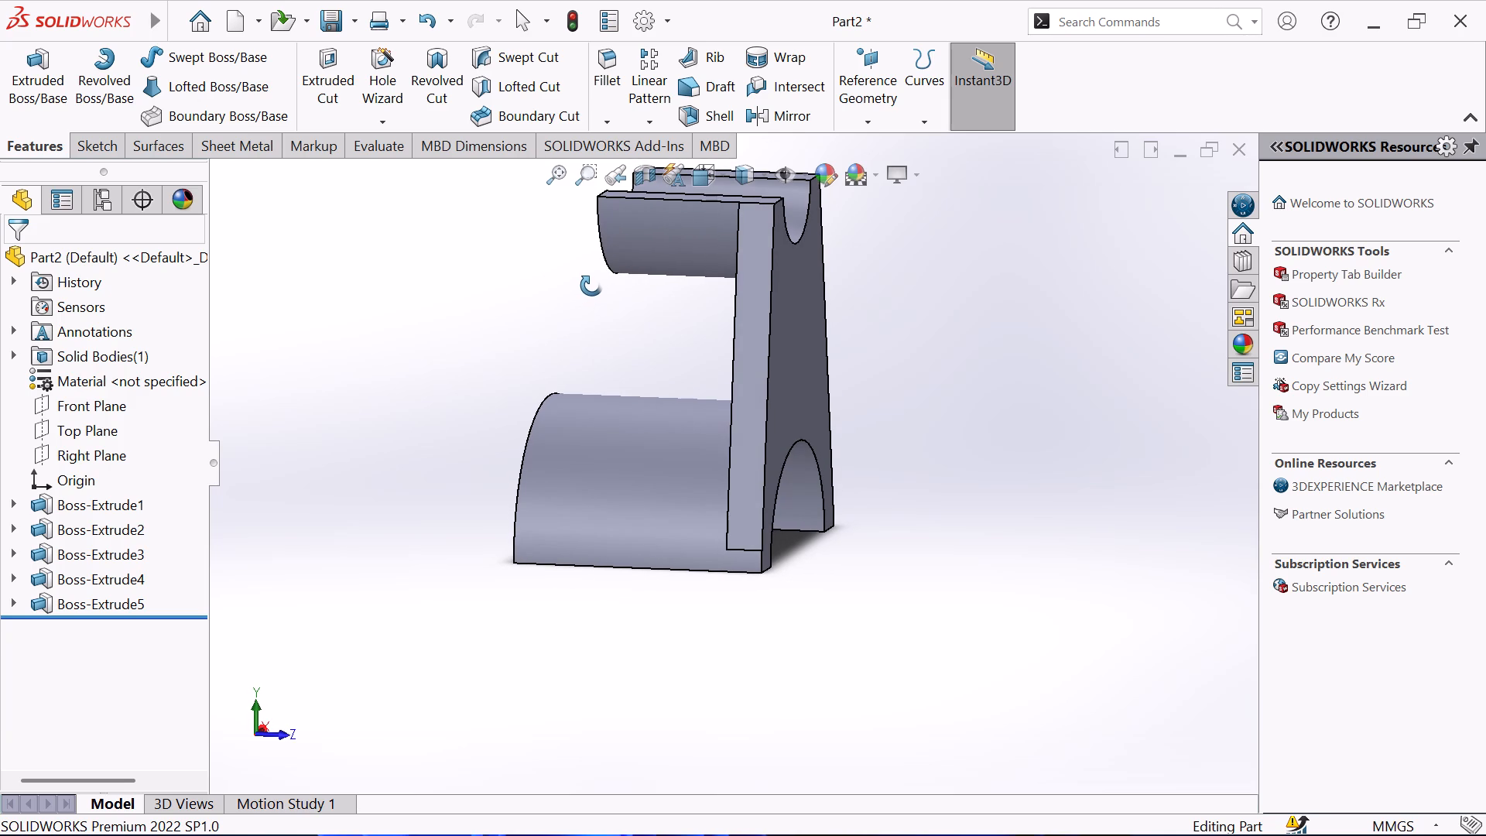
{"action": "middle_click_drag", "start_coordinate": [591, 286], "coordinate": [614, 258]}
{"action": "scroll", "coordinate": [710, 272], "scroll_direction": "down", "scroll_amount": 1}
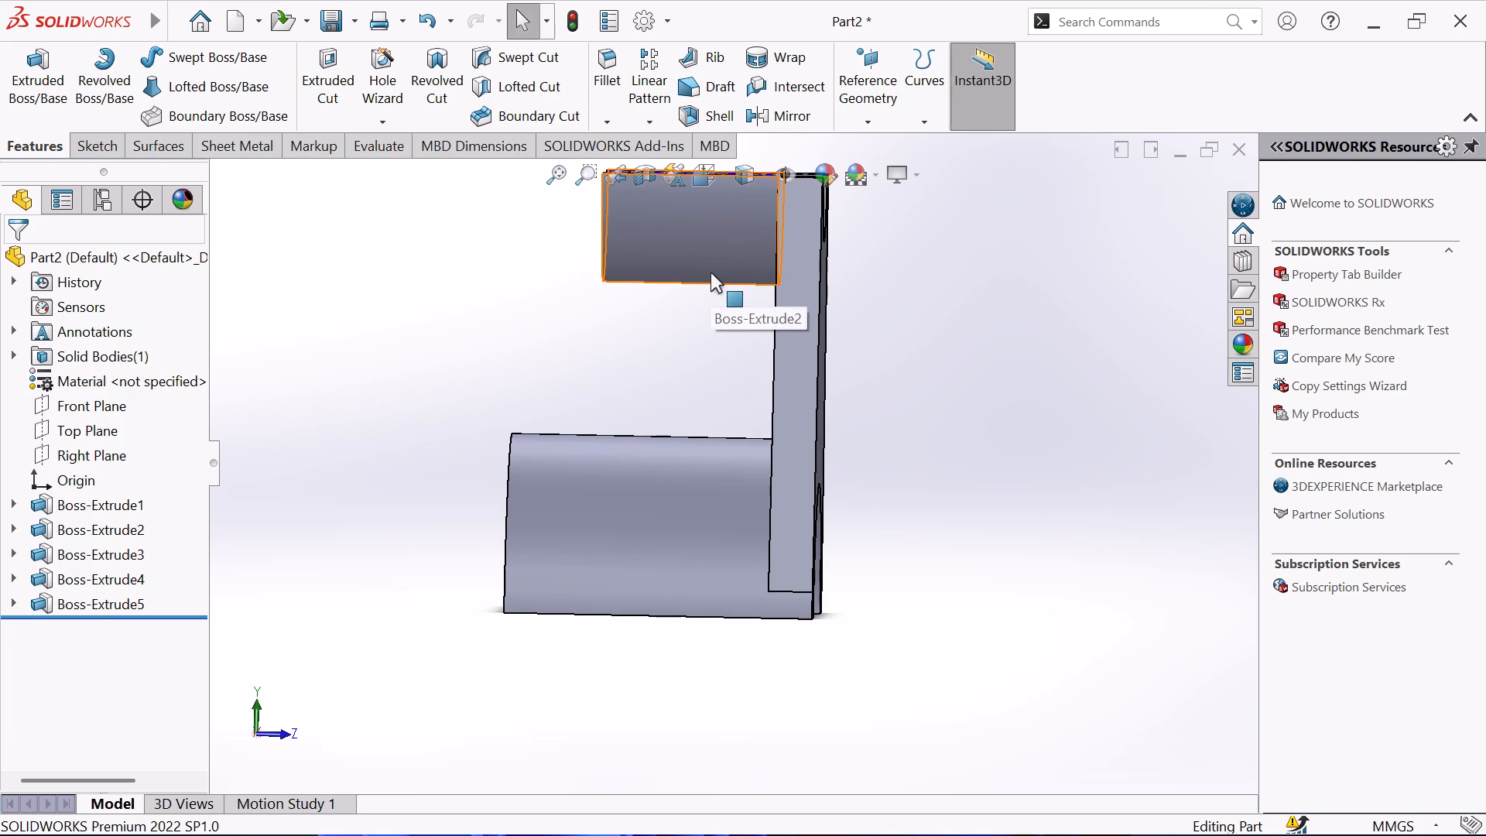
{"action": "scroll", "coordinate": [710, 272], "scroll_direction": "up", "scroll_amount": 1}
{"action": "scroll", "coordinate": [648, 399], "scroll_direction": "down", "scroll_amount": 1}
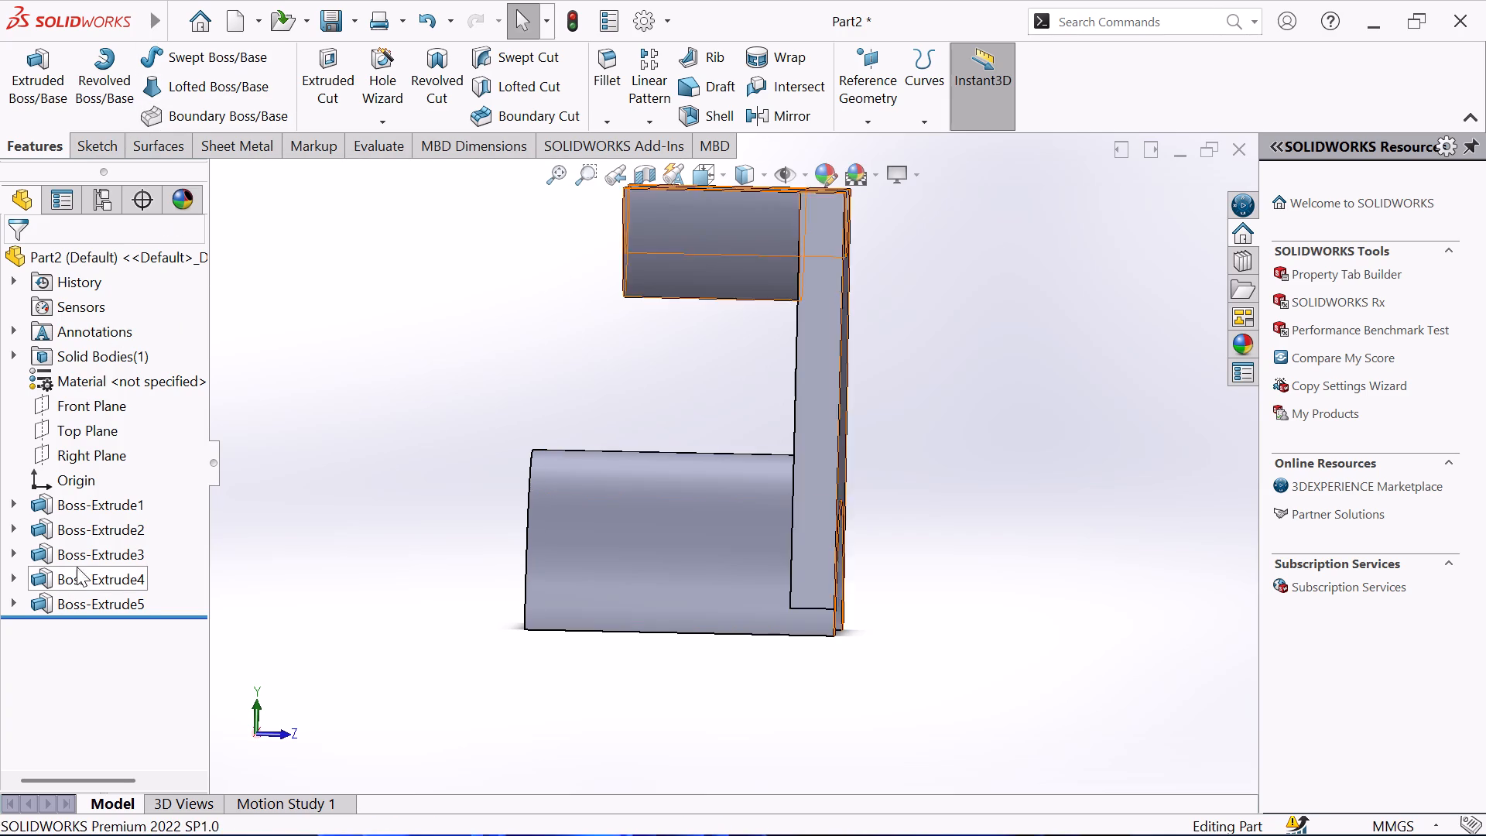
Set the extrusion depth of the original upper half-ring (Boss-Extrude2) to 30 mm.
{"action": "left_click", "coordinate": [64, 526]}
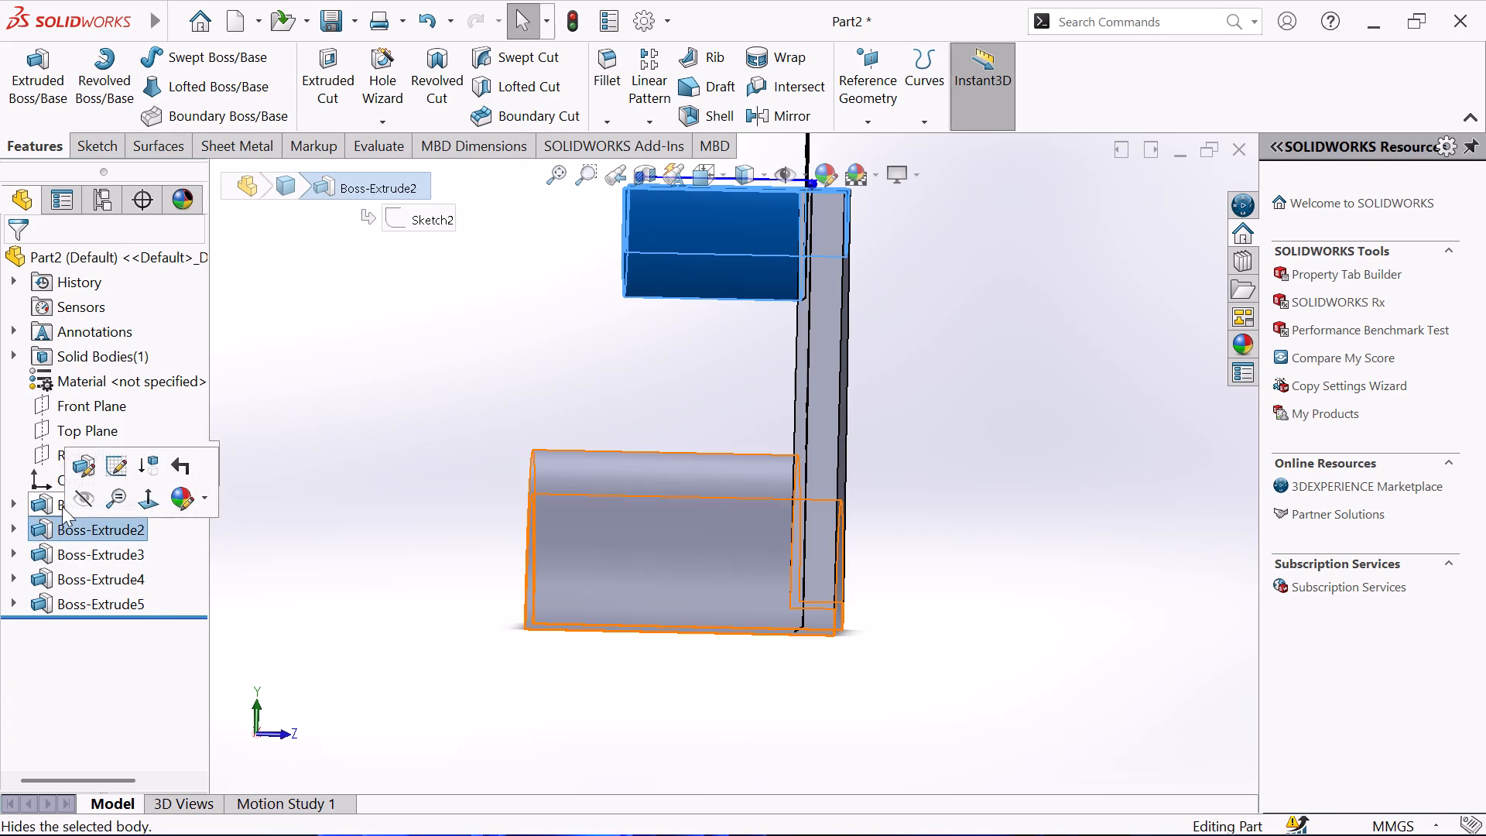
{"action": "left_click", "coordinate": [82, 471]}
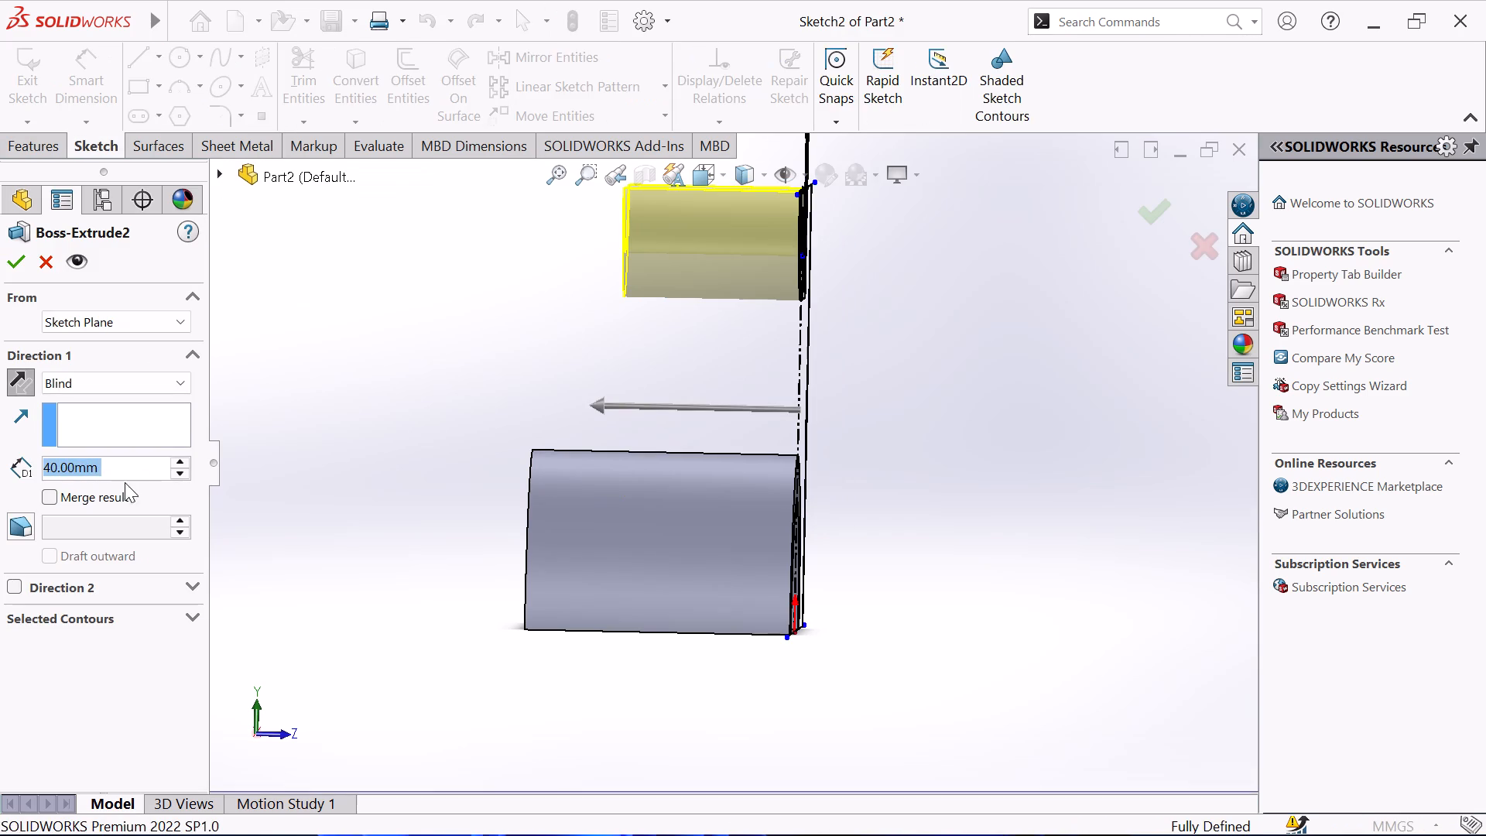
{"action": "left_click", "coordinate": [181, 477]}
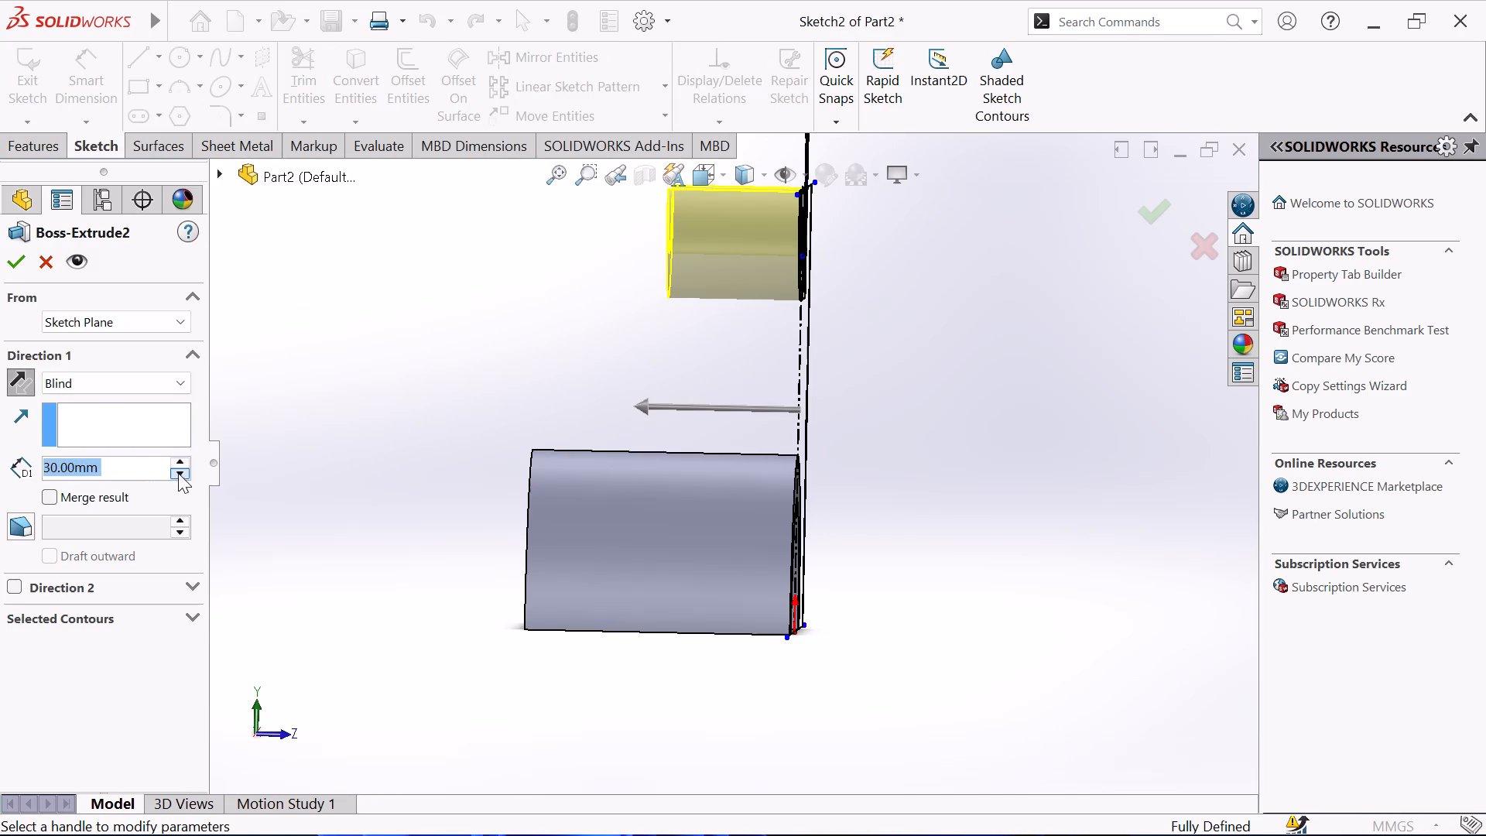
{"action": "left_click", "coordinate": [22, 268]}
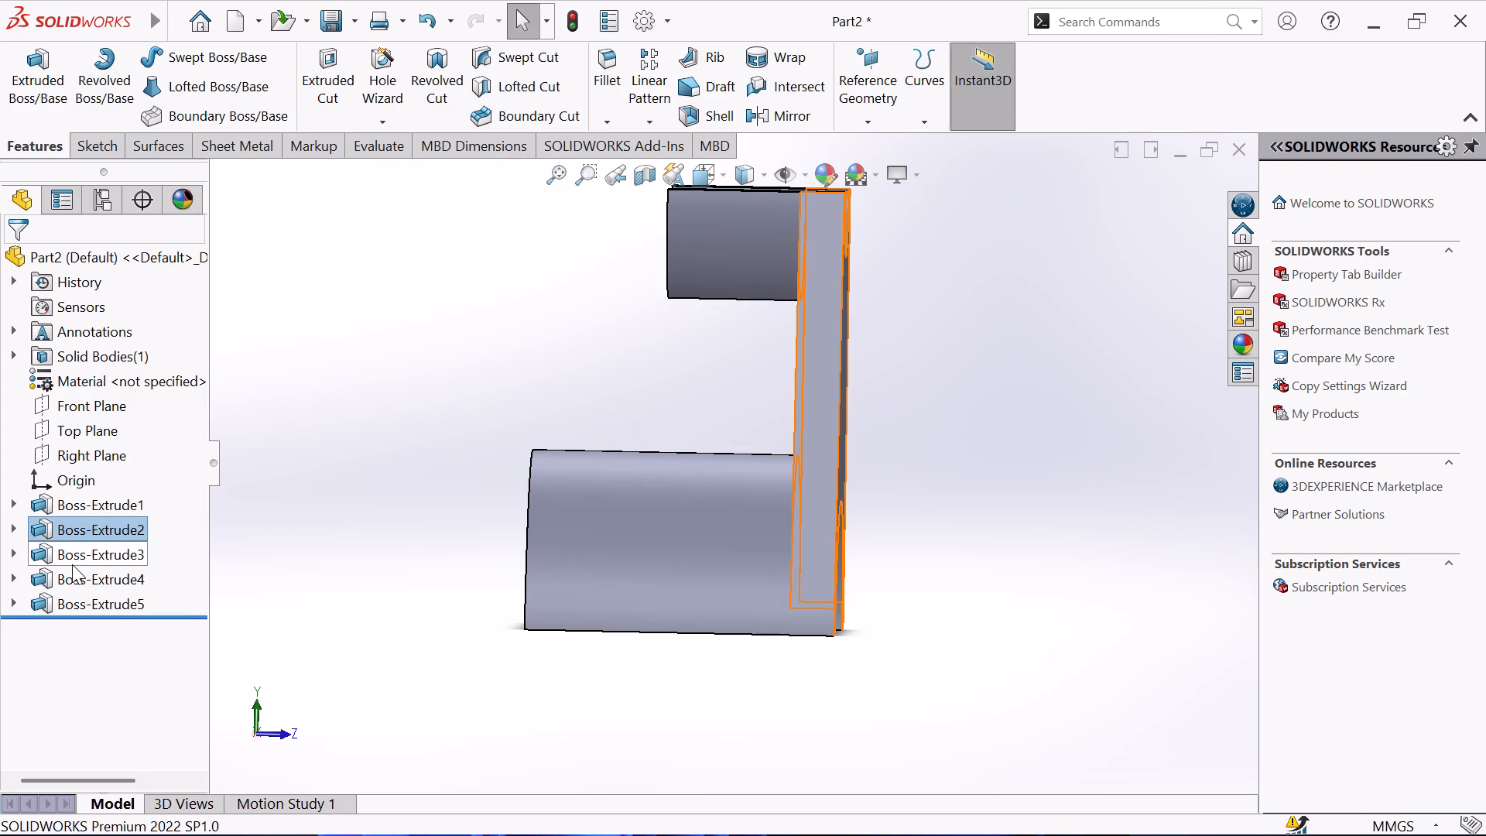
Set the extrusion depth of the original base half-ring (Boss-Extrude1) to 50 mm.
{"action": "left_click", "coordinate": [78, 500]}
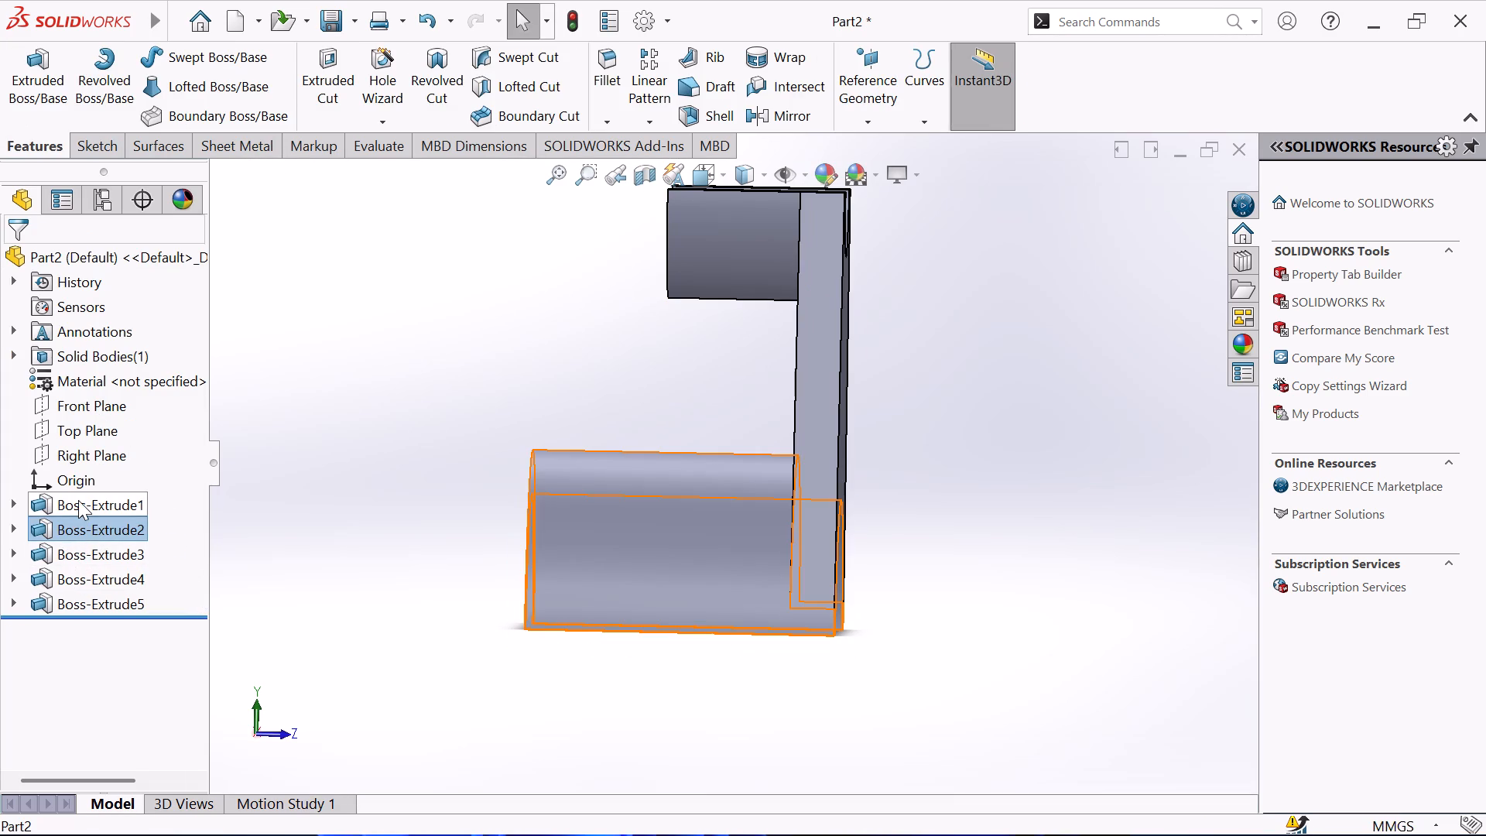
{"action": "left_click", "coordinate": [96, 435]}
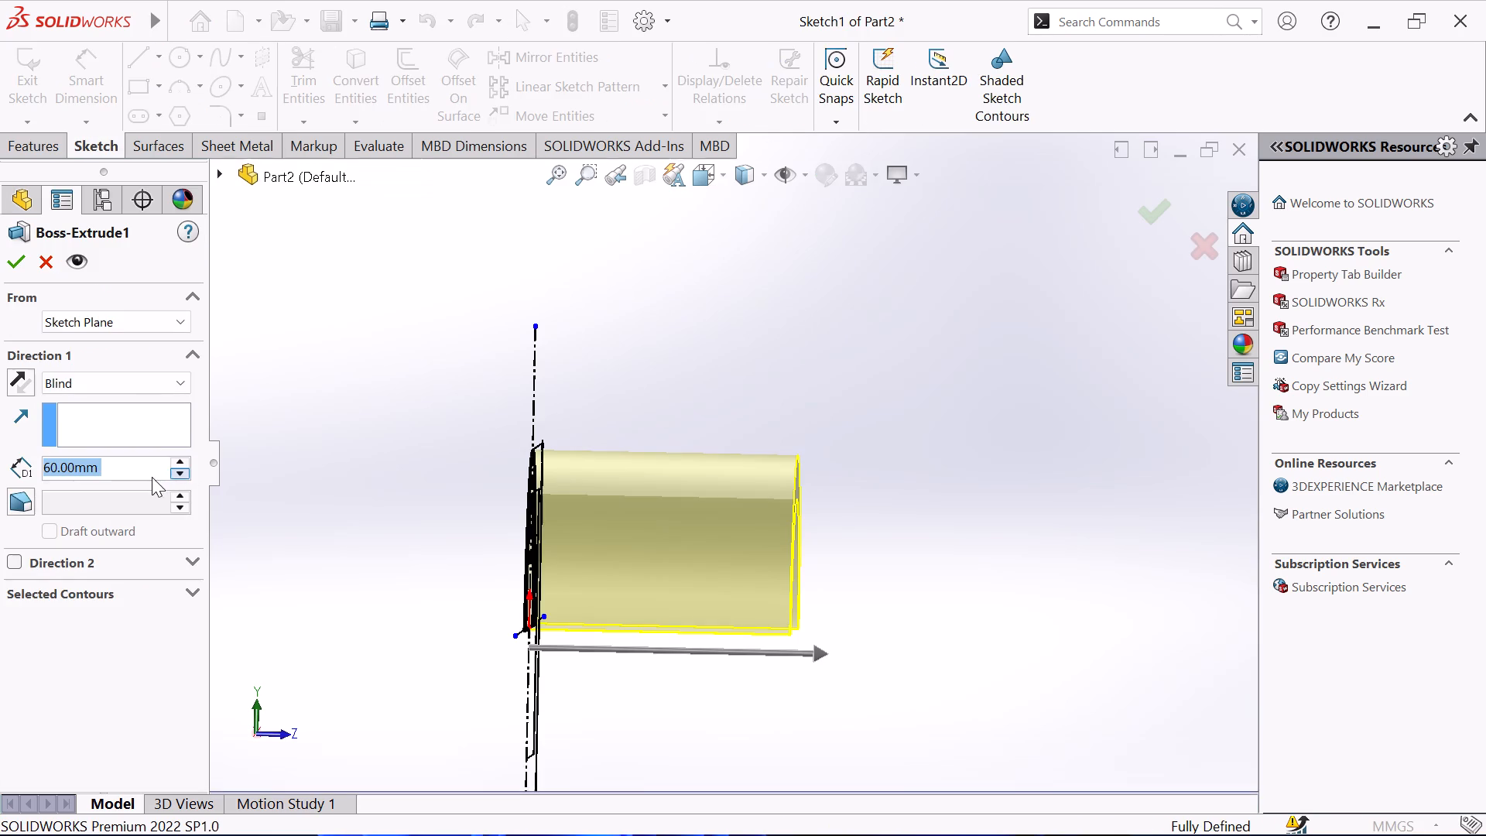
{"action": "left_click", "coordinate": [178, 471]}
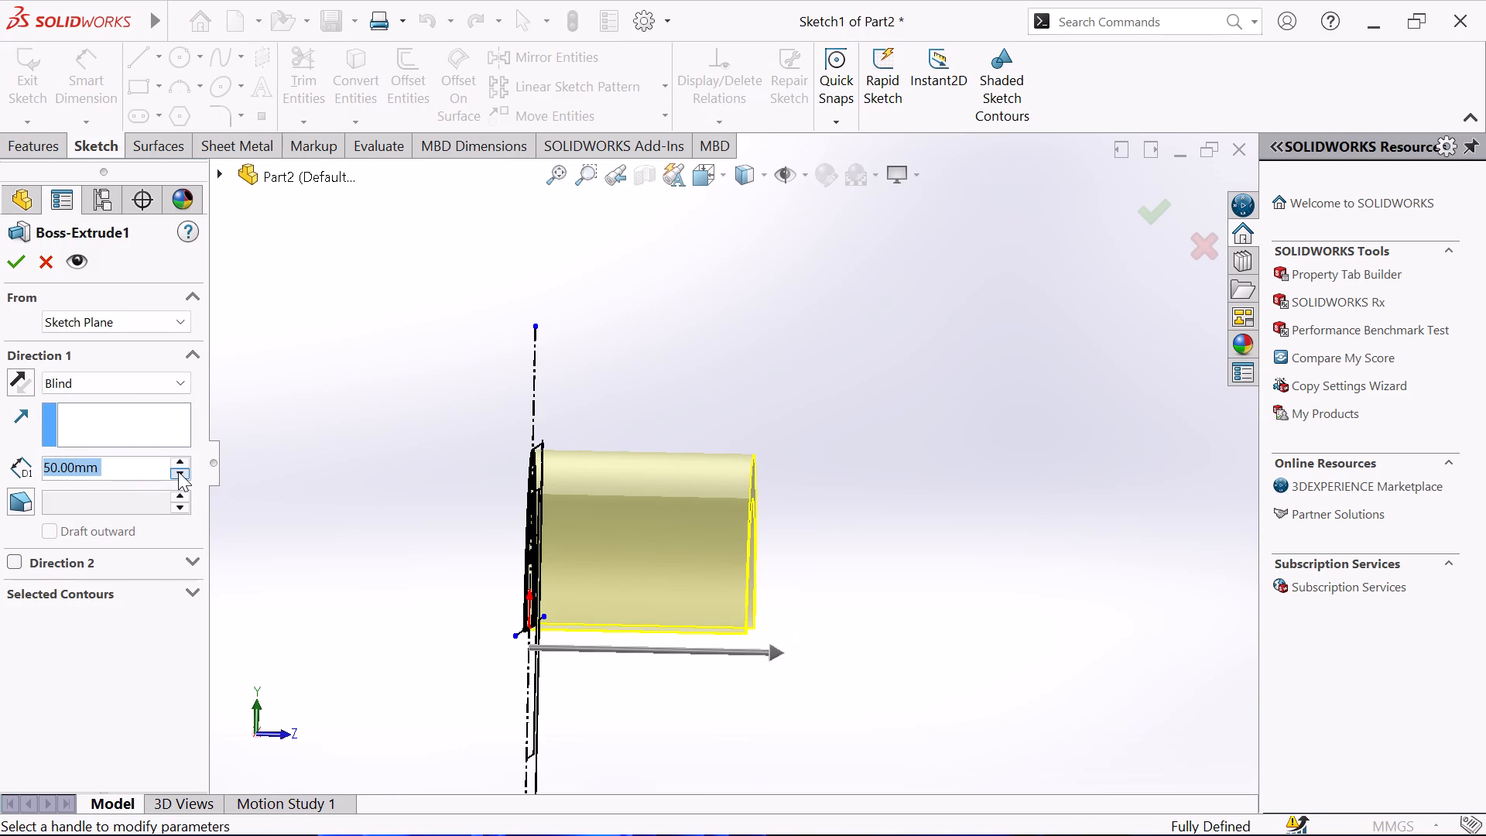
{"action": "left_click", "coordinate": [6, 259]}
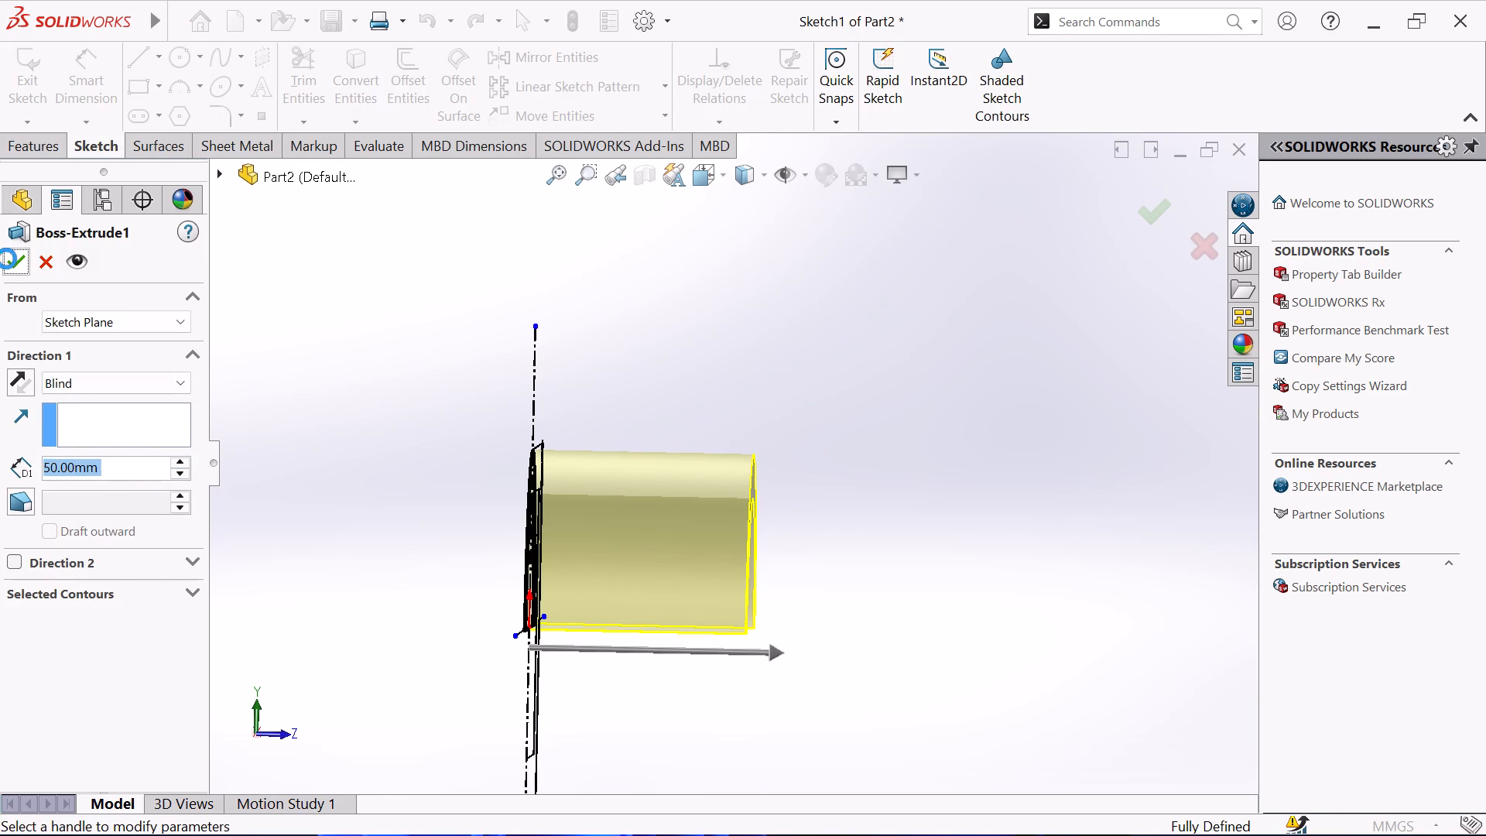
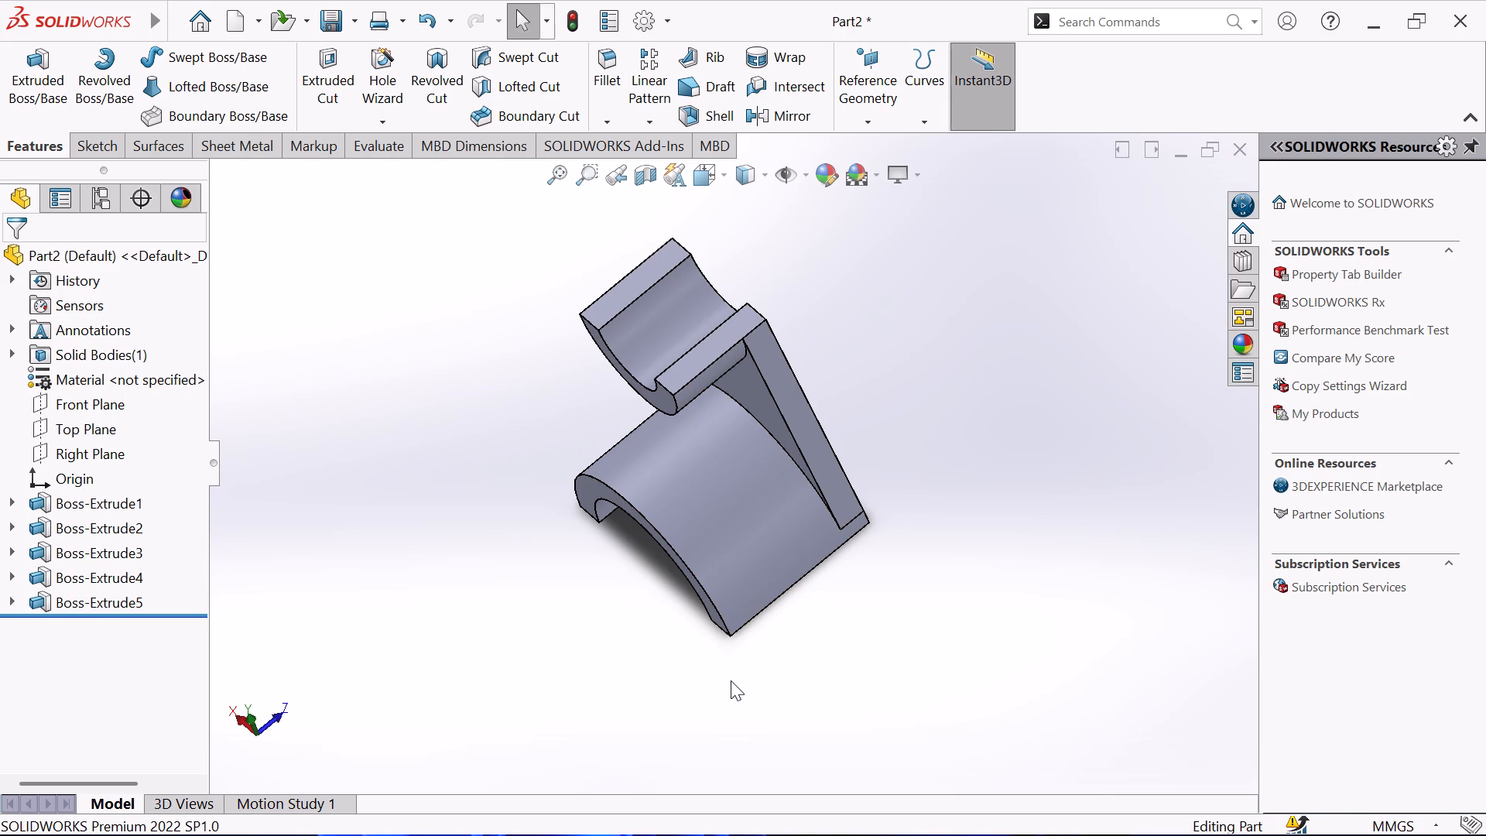
Open a new sketch on one of the flat bottom end faces of the base half-ring.
{"action": "middle_click_drag", "start_coordinate": [485, 377], "coordinate": [502, 318]}
{"action": "middle_click_drag", "start_coordinate": [502, 318], "coordinate": [594, 218]}
{"action": "middle_click_drag", "start_coordinate": [583, 394], "coordinate": [582, 394]}
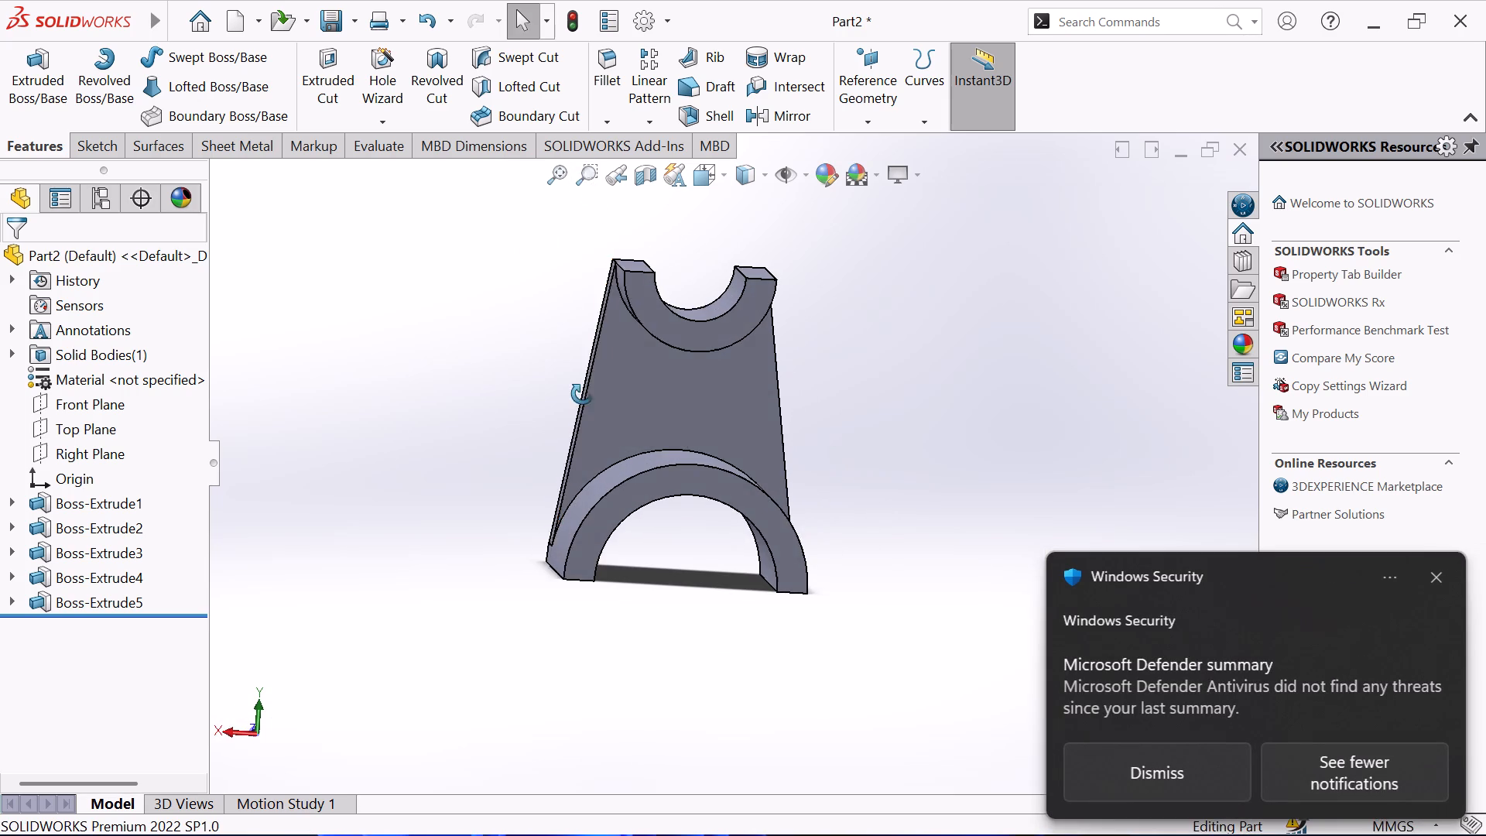
{"action": "middle_click_drag", "start_coordinate": [582, 394], "coordinate": [453, 403]}
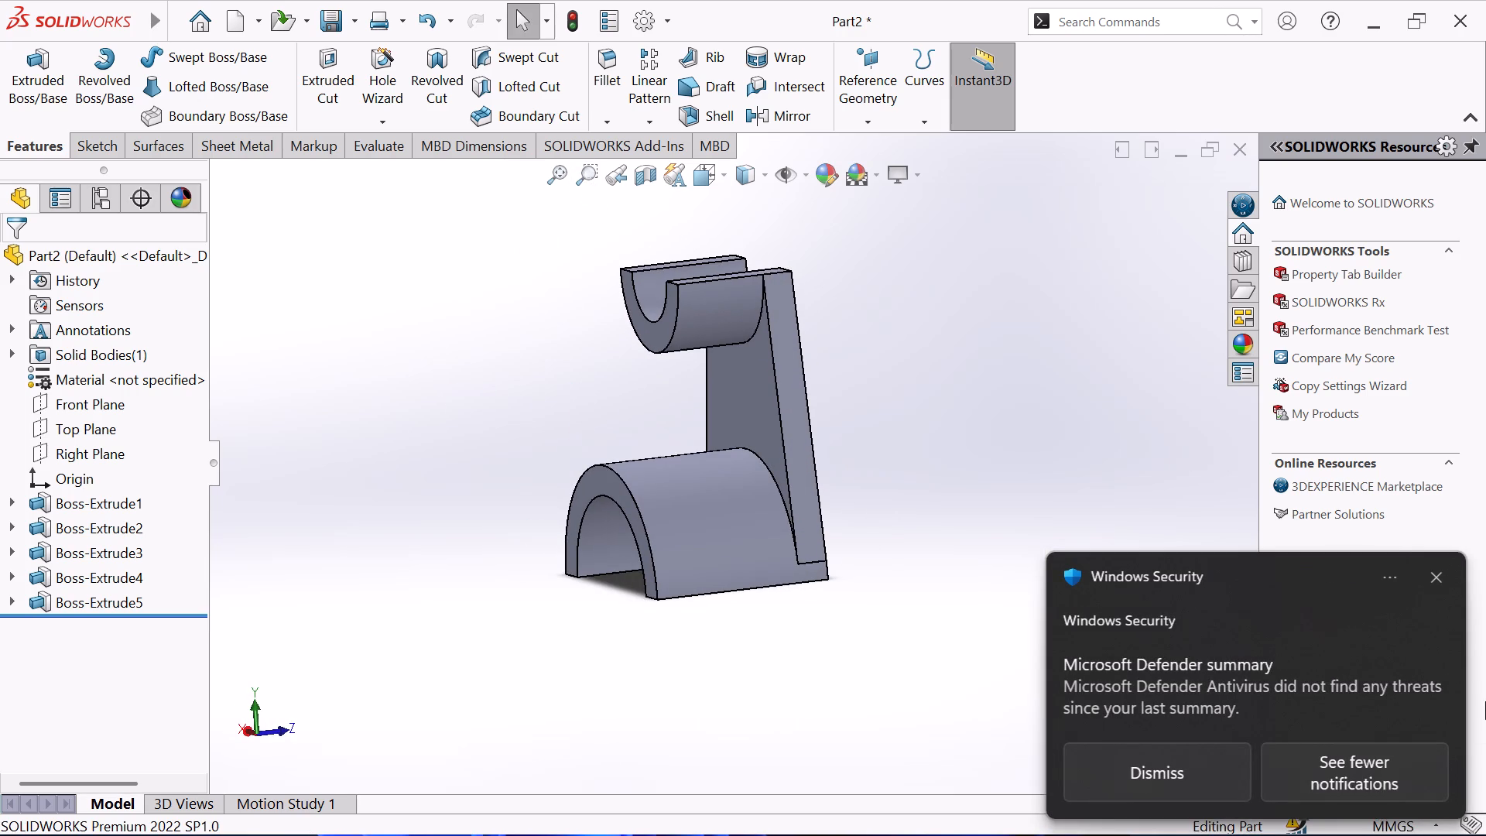
{"action": "left_click", "coordinate": [1445, 577]}
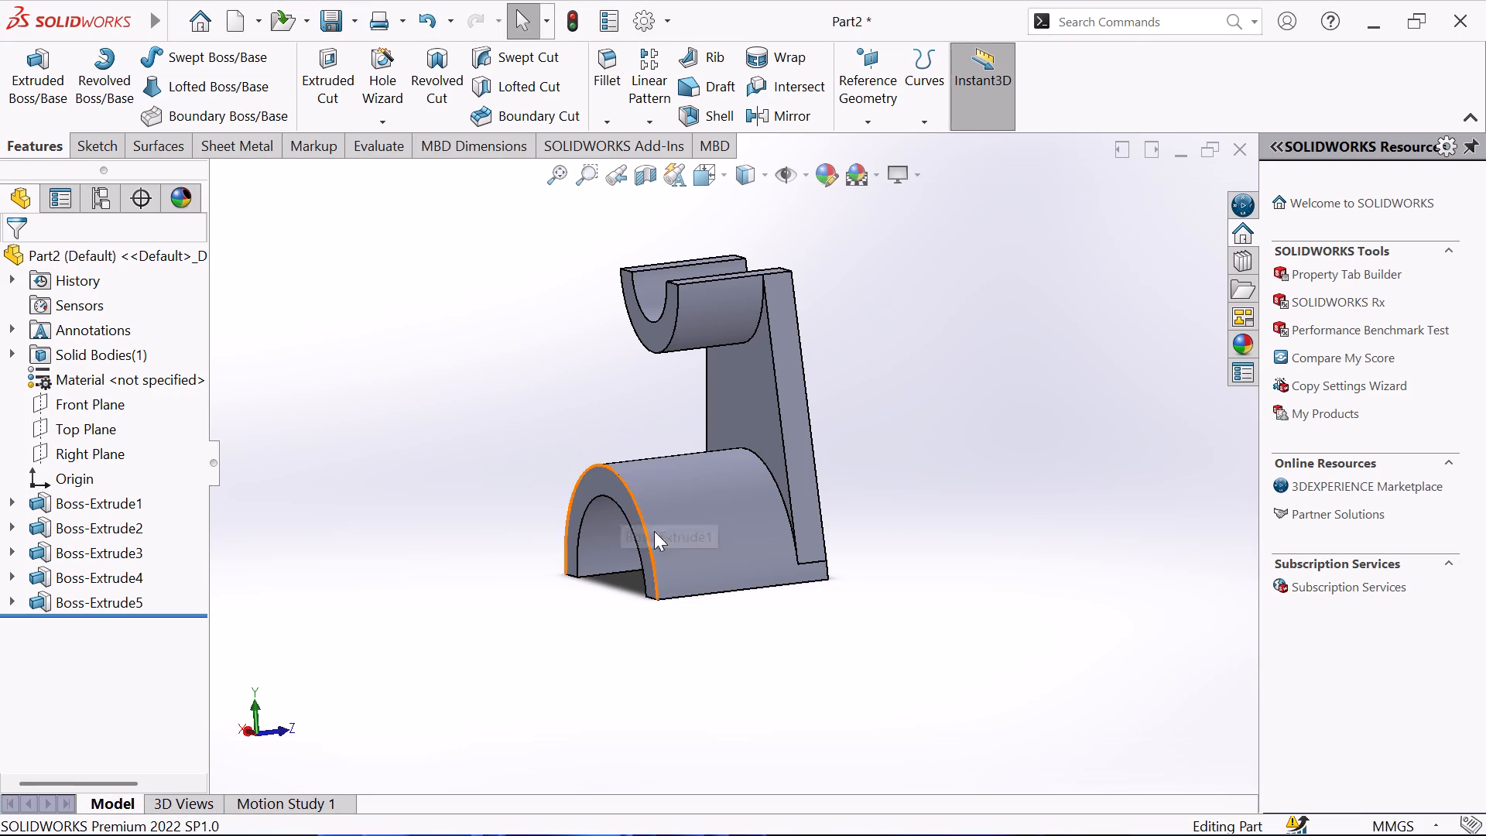
{"action": "middle_click_drag", "start_coordinate": [654, 550], "coordinate": [755, 547]}
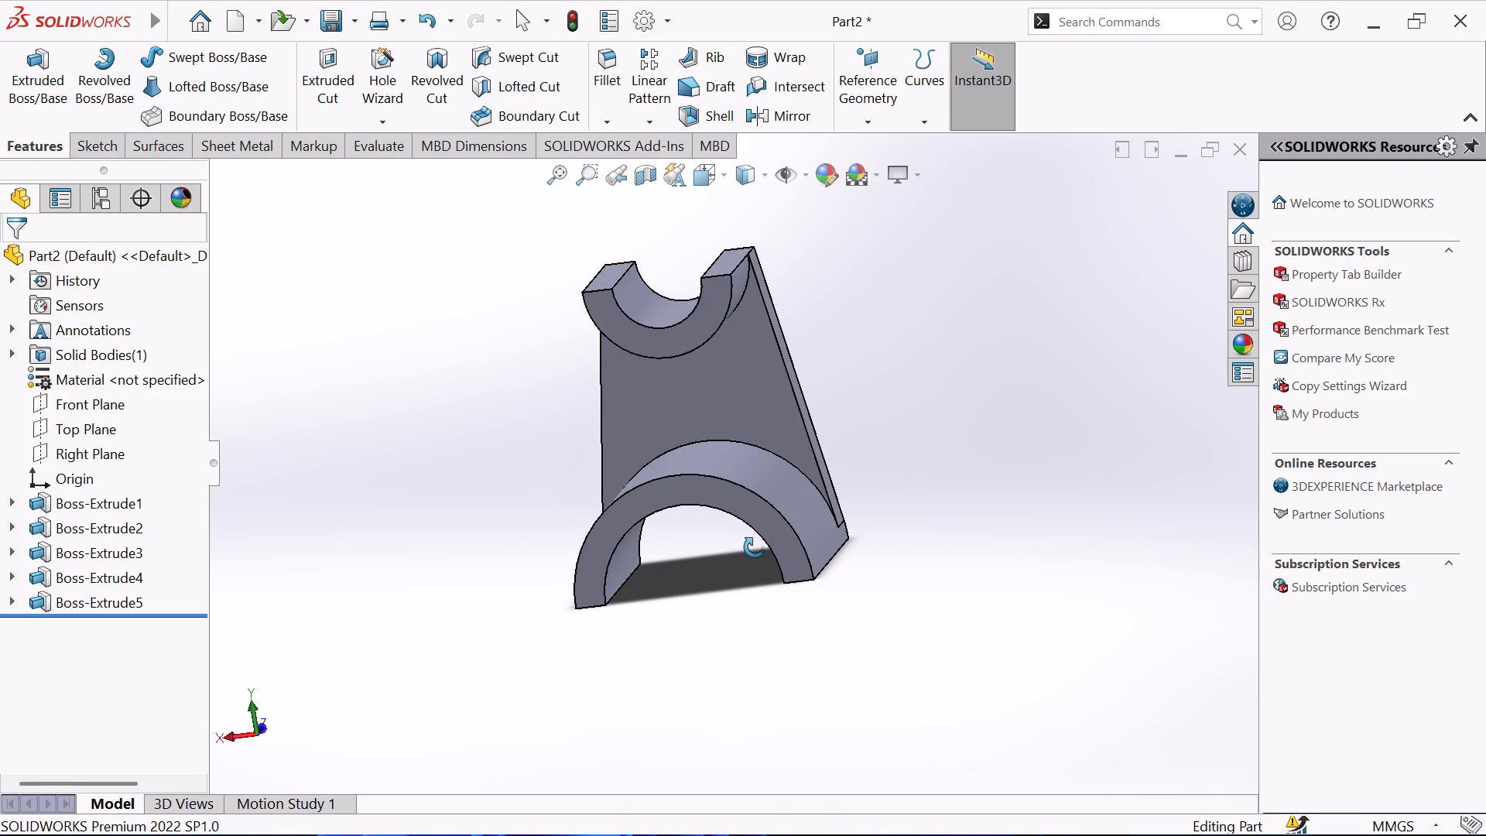
{"action": "middle_click_drag", "start_coordinate": [755, 547], "coordinate": [709, 221]}
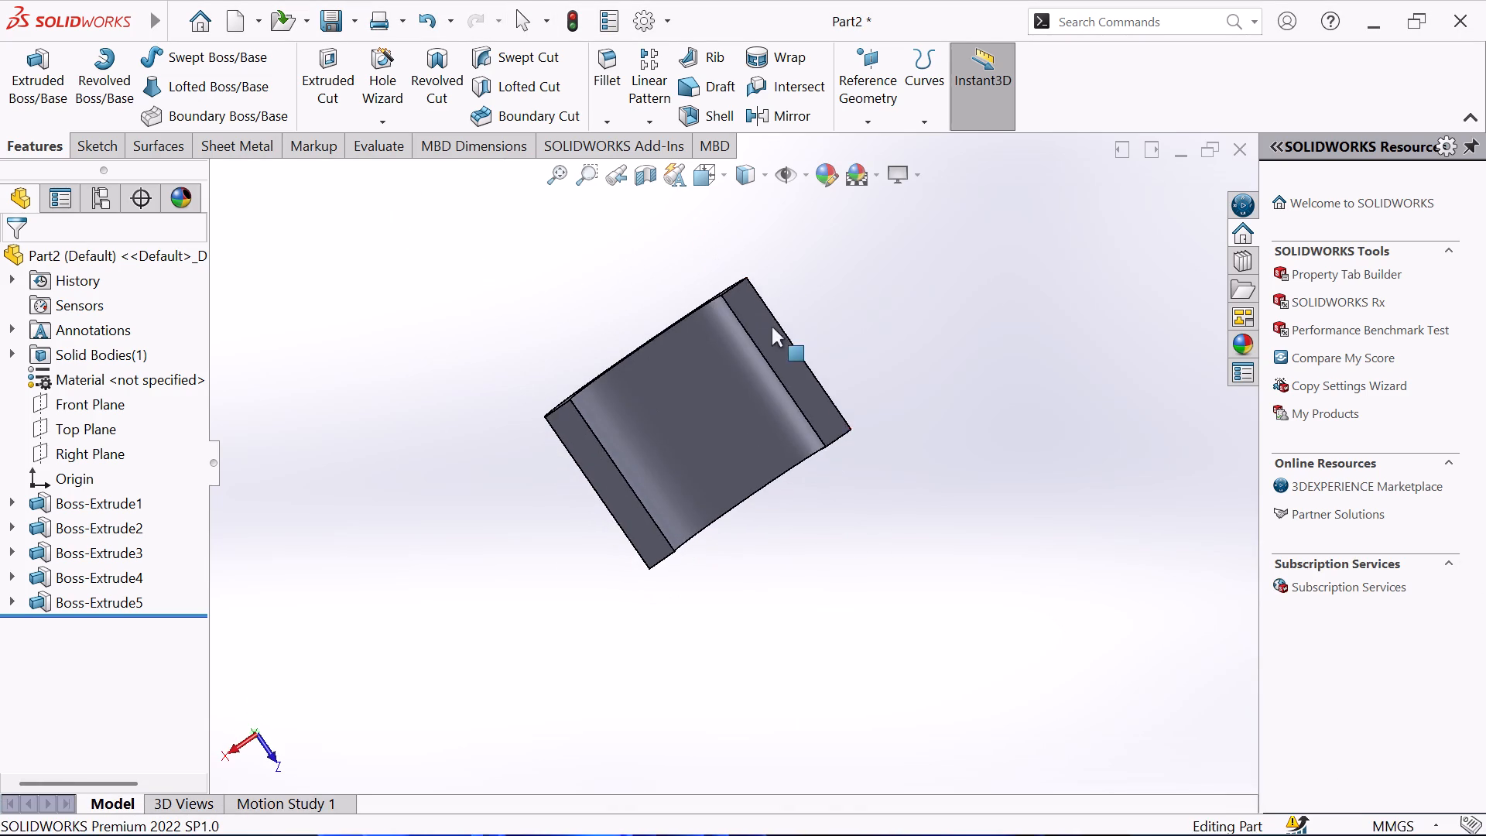
{"action": "left_click", "coordinate": [810, 358]}
{"action": "left_click", "coordinate": [806, 368]}
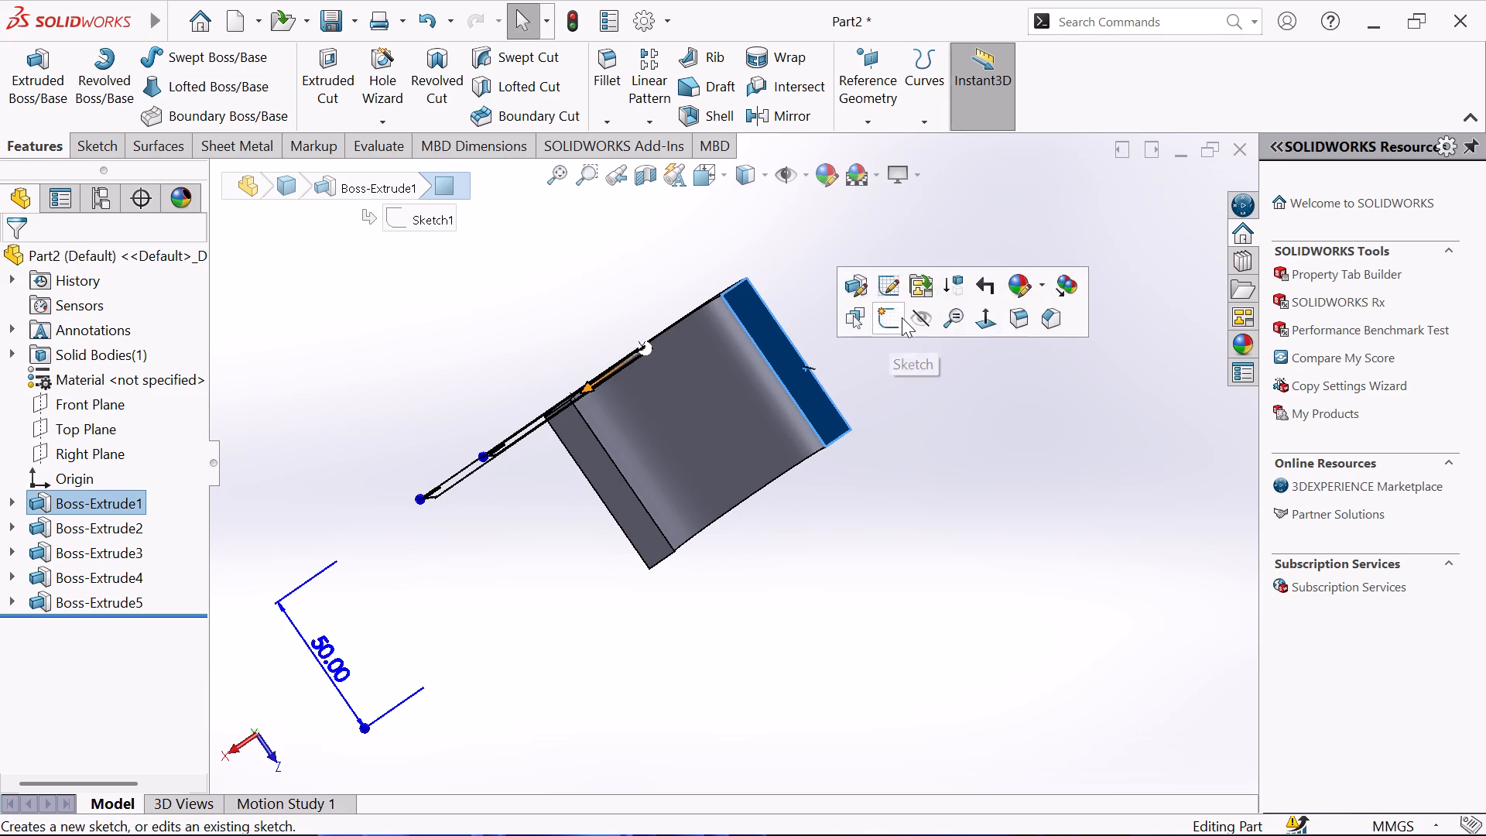
{"action": "left_click", "coordinate": [902, 317]}
{"action": "scroll", "coordinate": [546, 383], "scroll_direction": "up", "scroll_amount": 1}
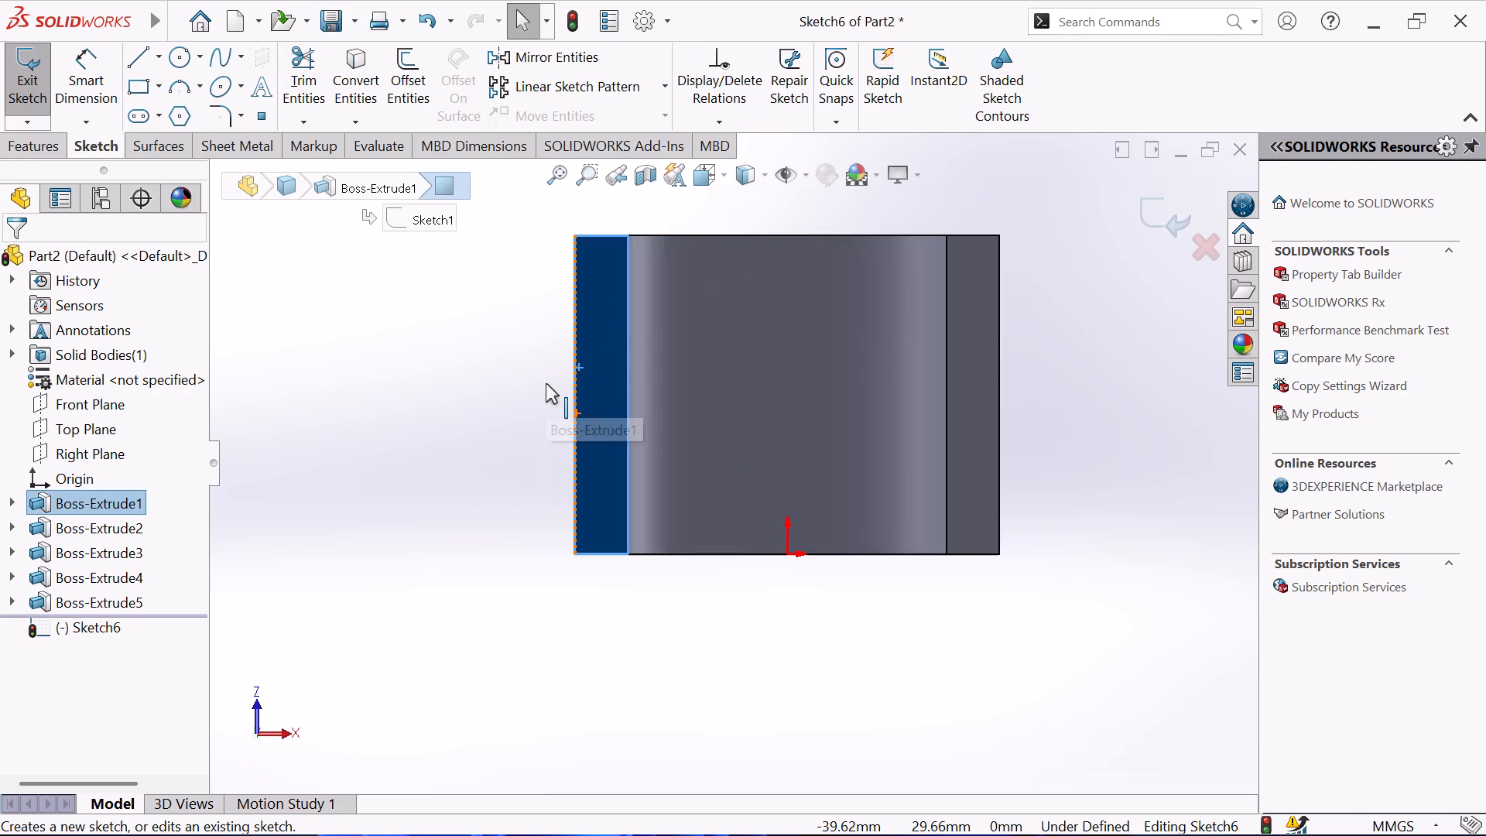
Draw a horizontal construction line about 145 mm long across the base at mid-depth, extending past both sides.
{"action": "left_click", "coordinate": [164, 60]}
{"action": "left_click", "coordinate": [142, 118]}
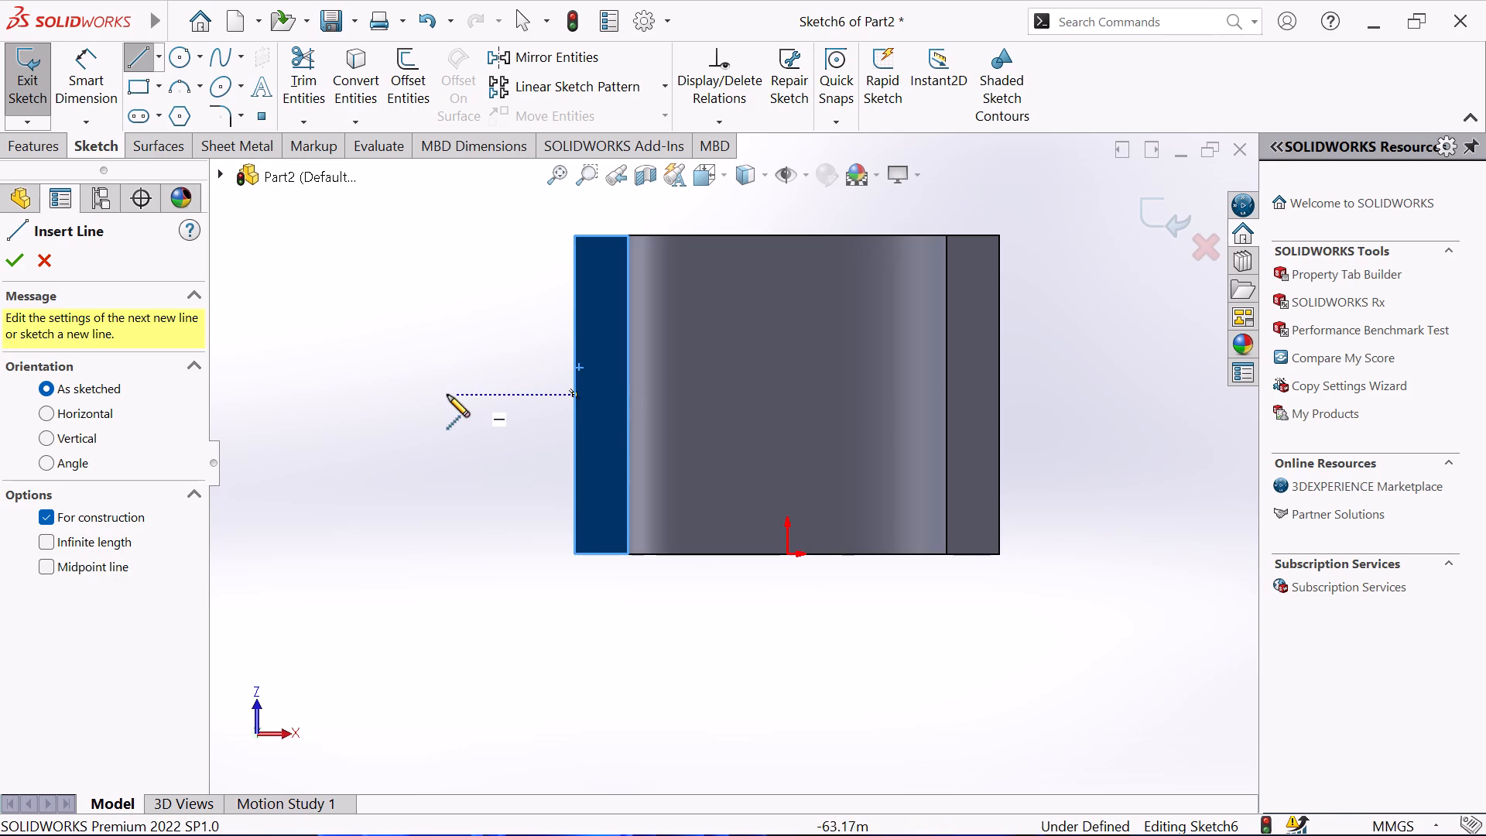
{"action": "left_click", "coordinate": [385, 397]}
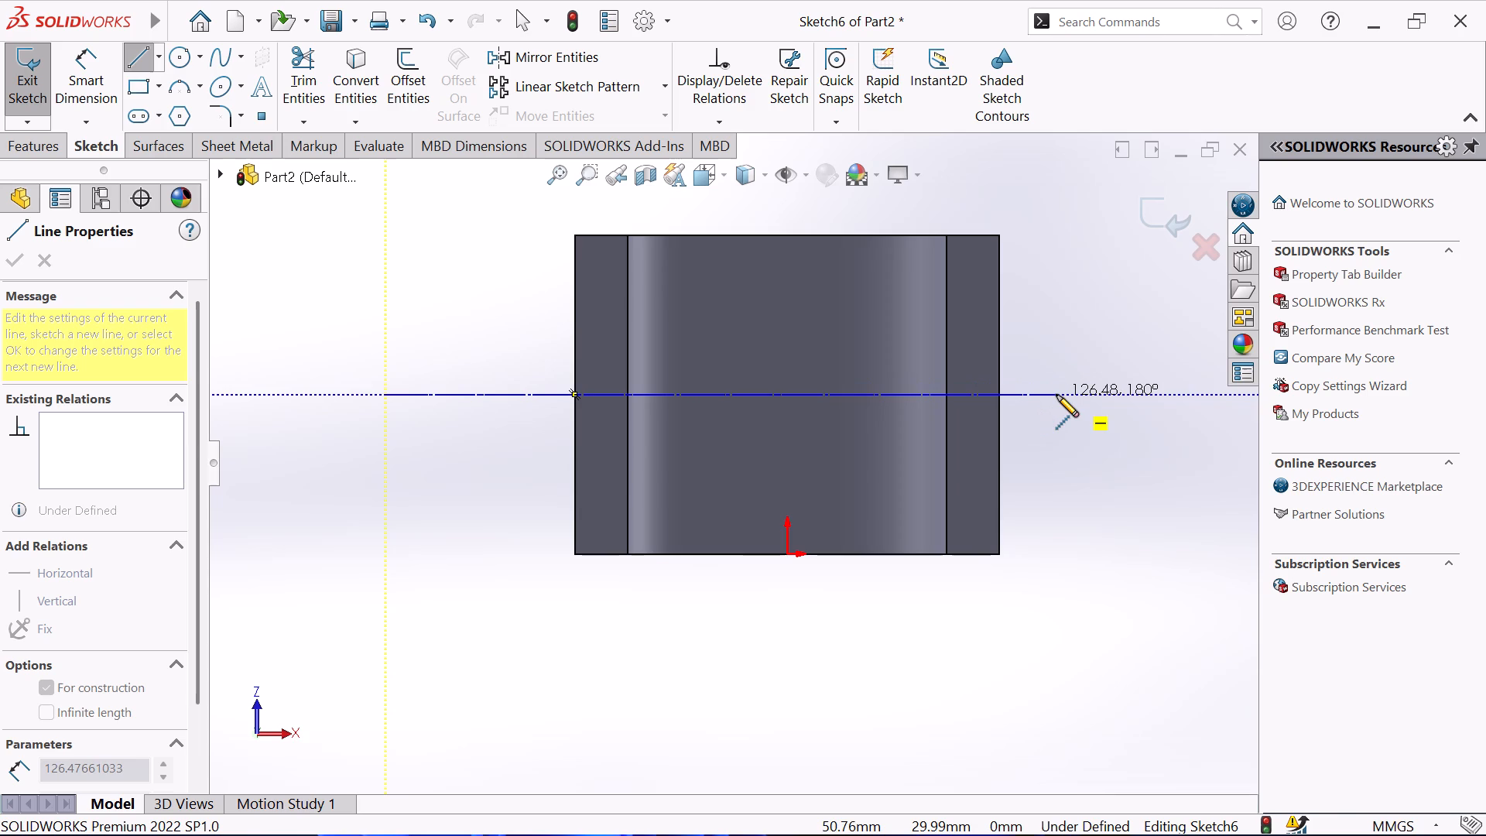
{"action": "left_click", "coordinate": [1157, 396]}
{"action": "right_click", "coordinate": [1030, 321]}
{"action": "left_click", "coordinate": [1111, 336]}
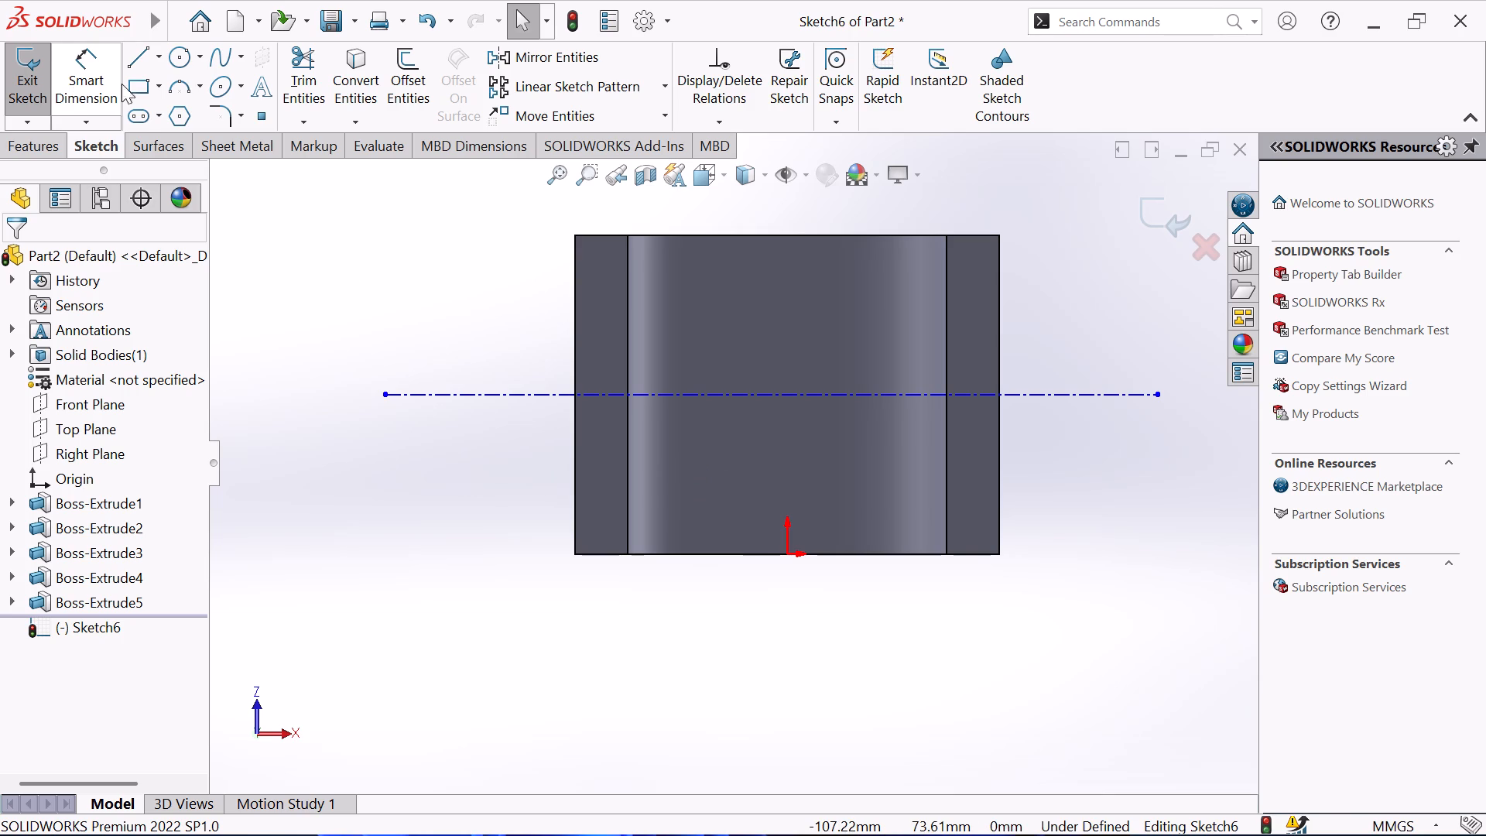
Sketch two concentric circles with radii of about 13 mm and 7 mm, centred on the construction line's left endpoint.
{"action": "left_click", "coordinate": [170, 63]}
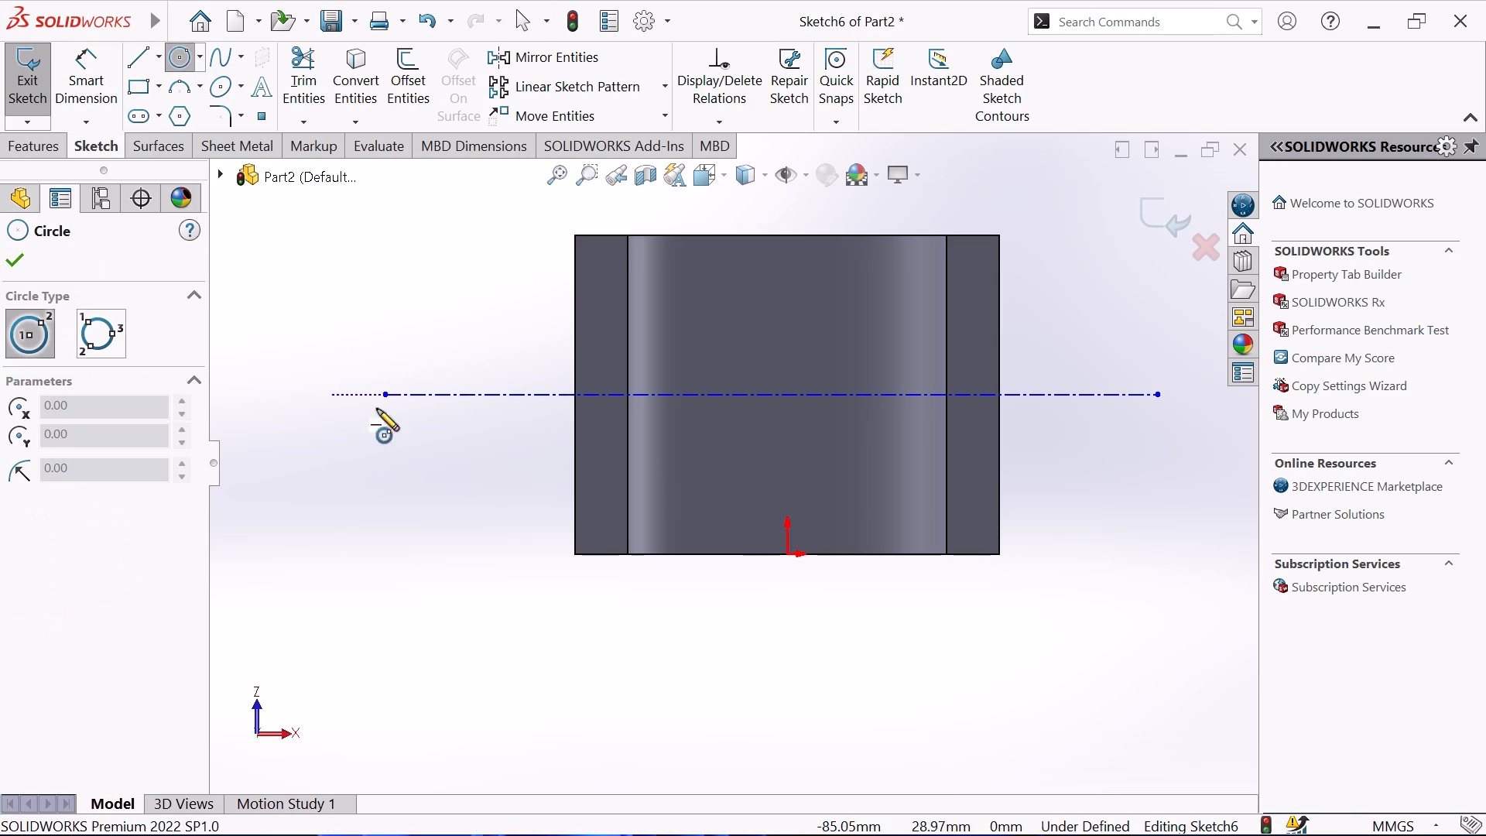
{"action": "left_click", "coordinate": [384, 393]}
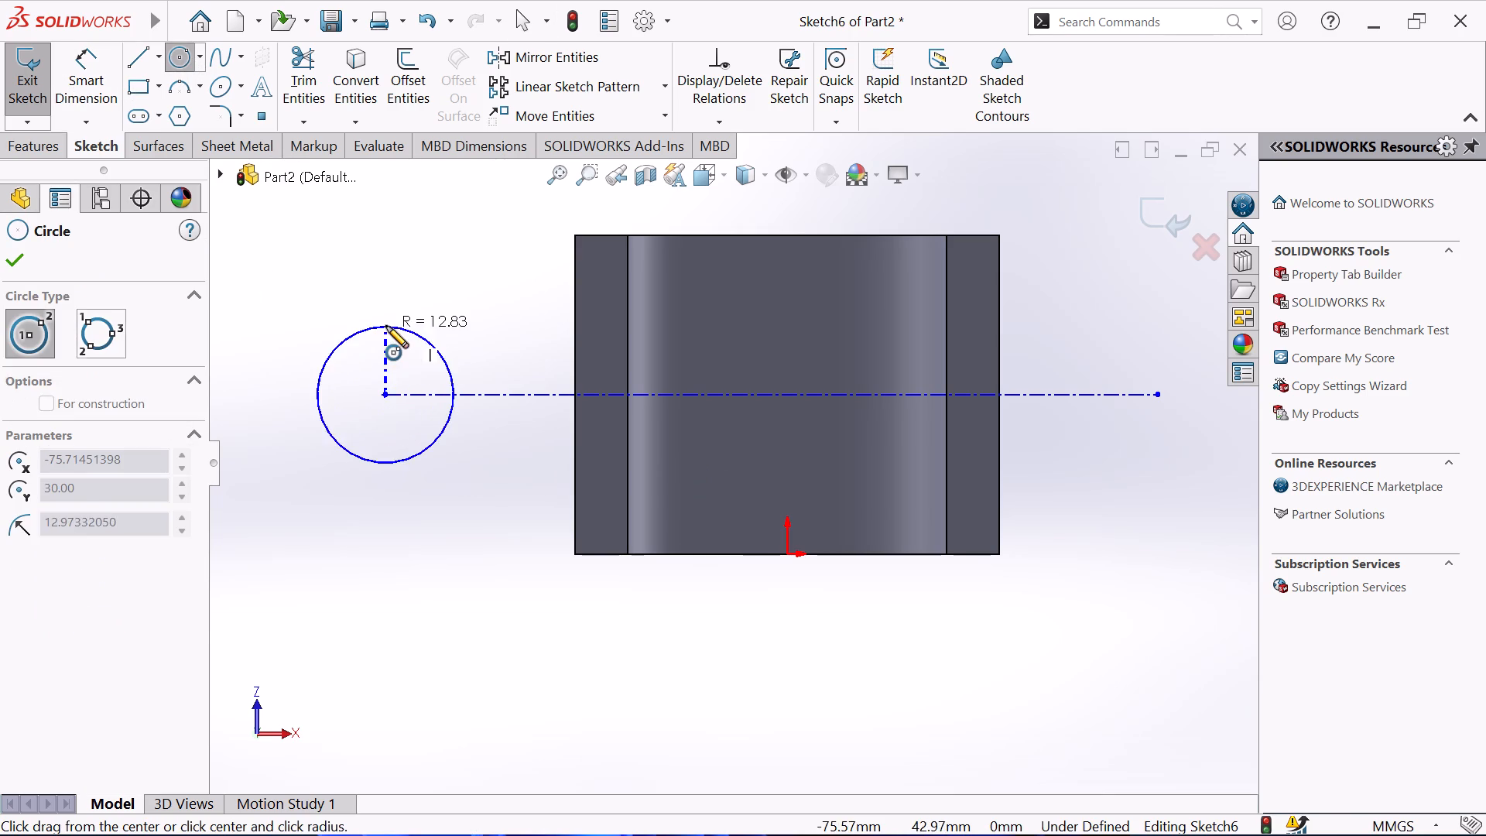
{"action": "left_click", "coordinate": [387, 325]}
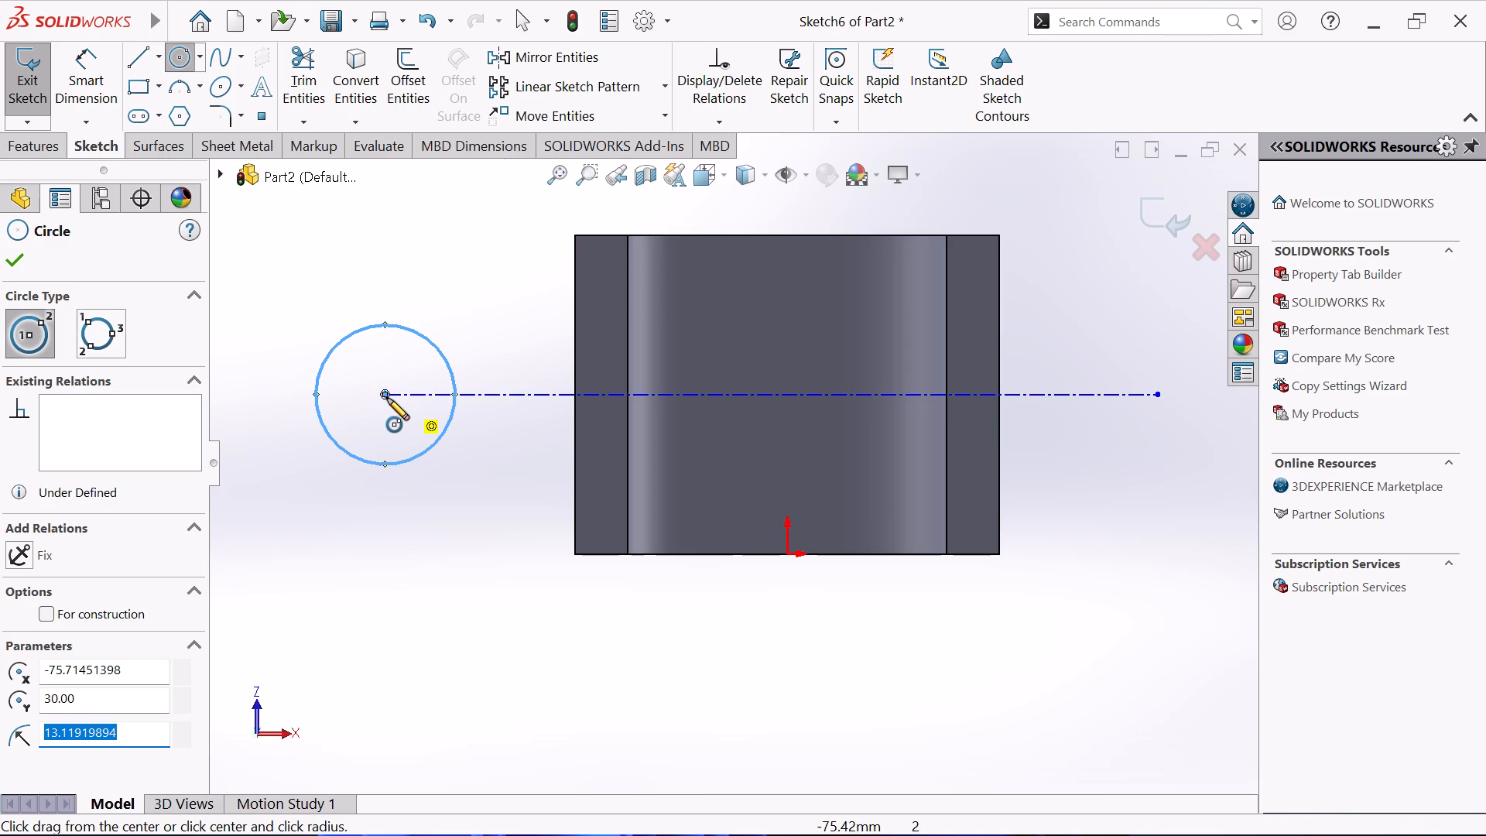
{"action": "left_click", "coordinate": [384, 394]}
{"action": "left_click", "coordinate": [382, 358]}
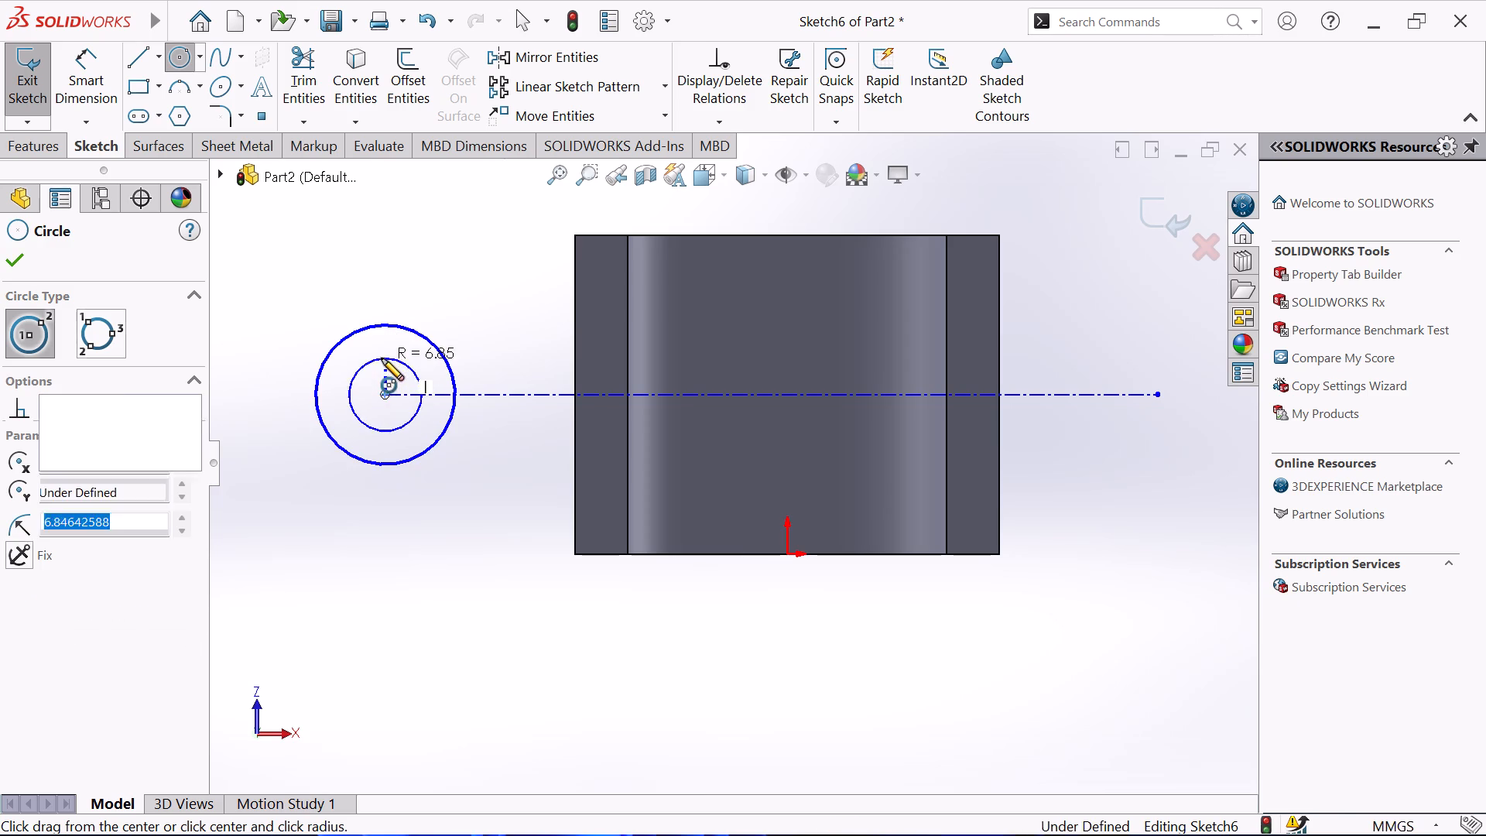
{"action": "right_click", "coordinate": [492, 290]}
{"action": "left_click", "coordinate": [515, 306]}
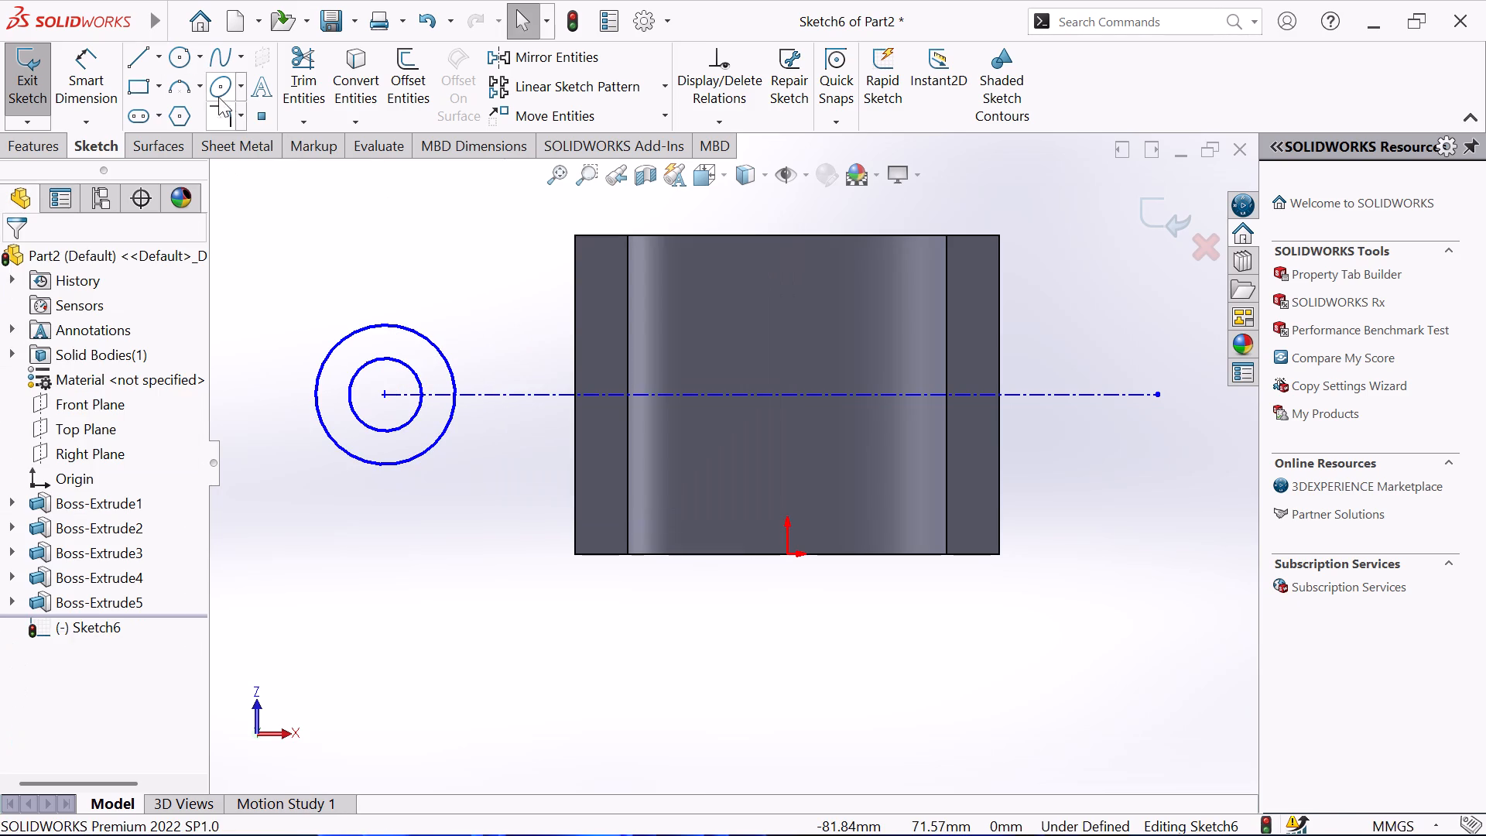
Dimension the outer circle's diameter to 40 mm and the inner circle's diameter to 16 mm.
{"action": "left_click", "coordinate": [84, 74]}
{"action": "left_click", "coordinate": [321, 422]}
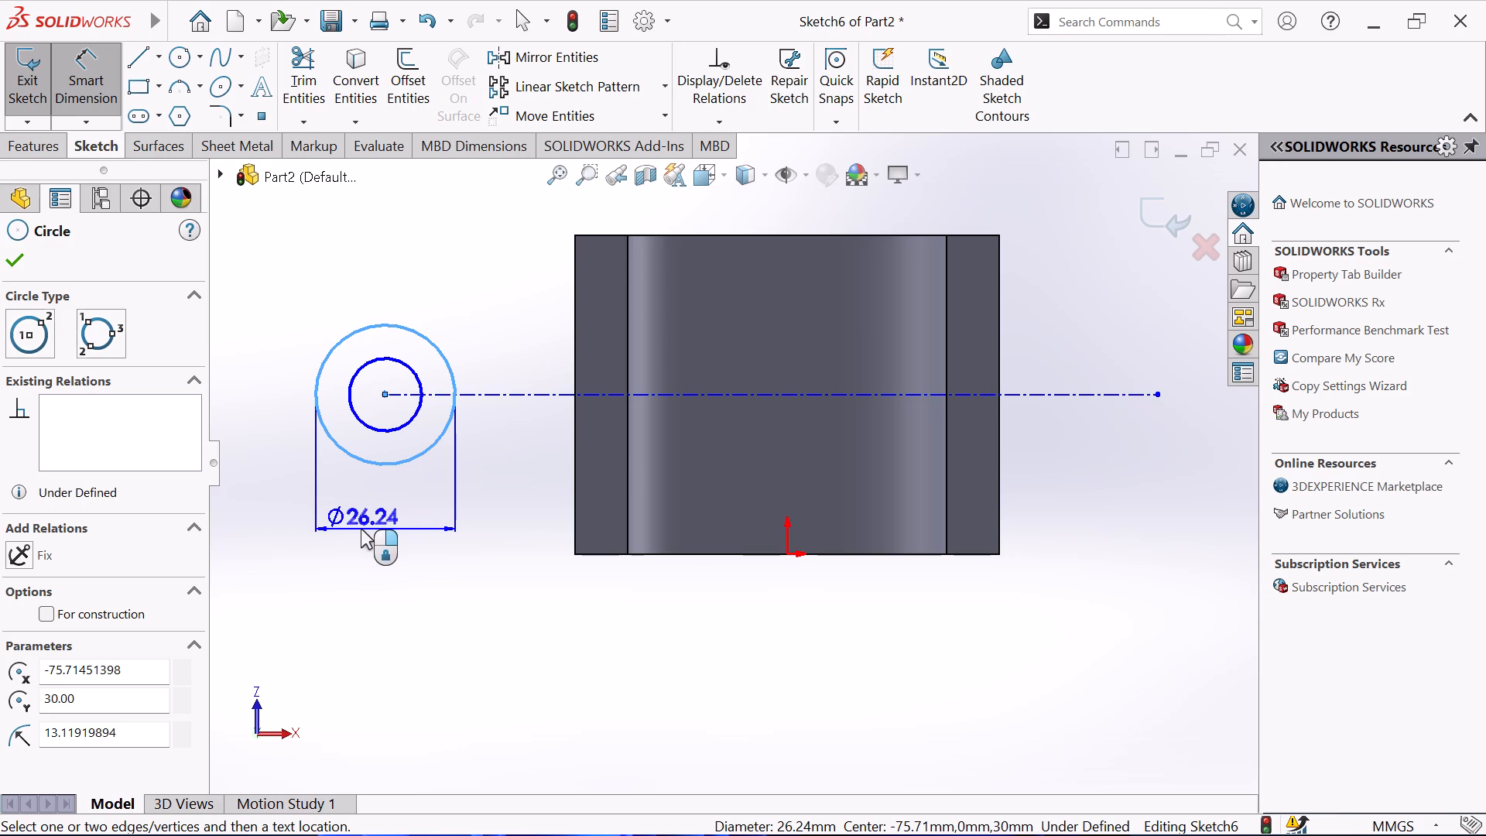
{"action": "left_click", "coordinate": [363, 531]}
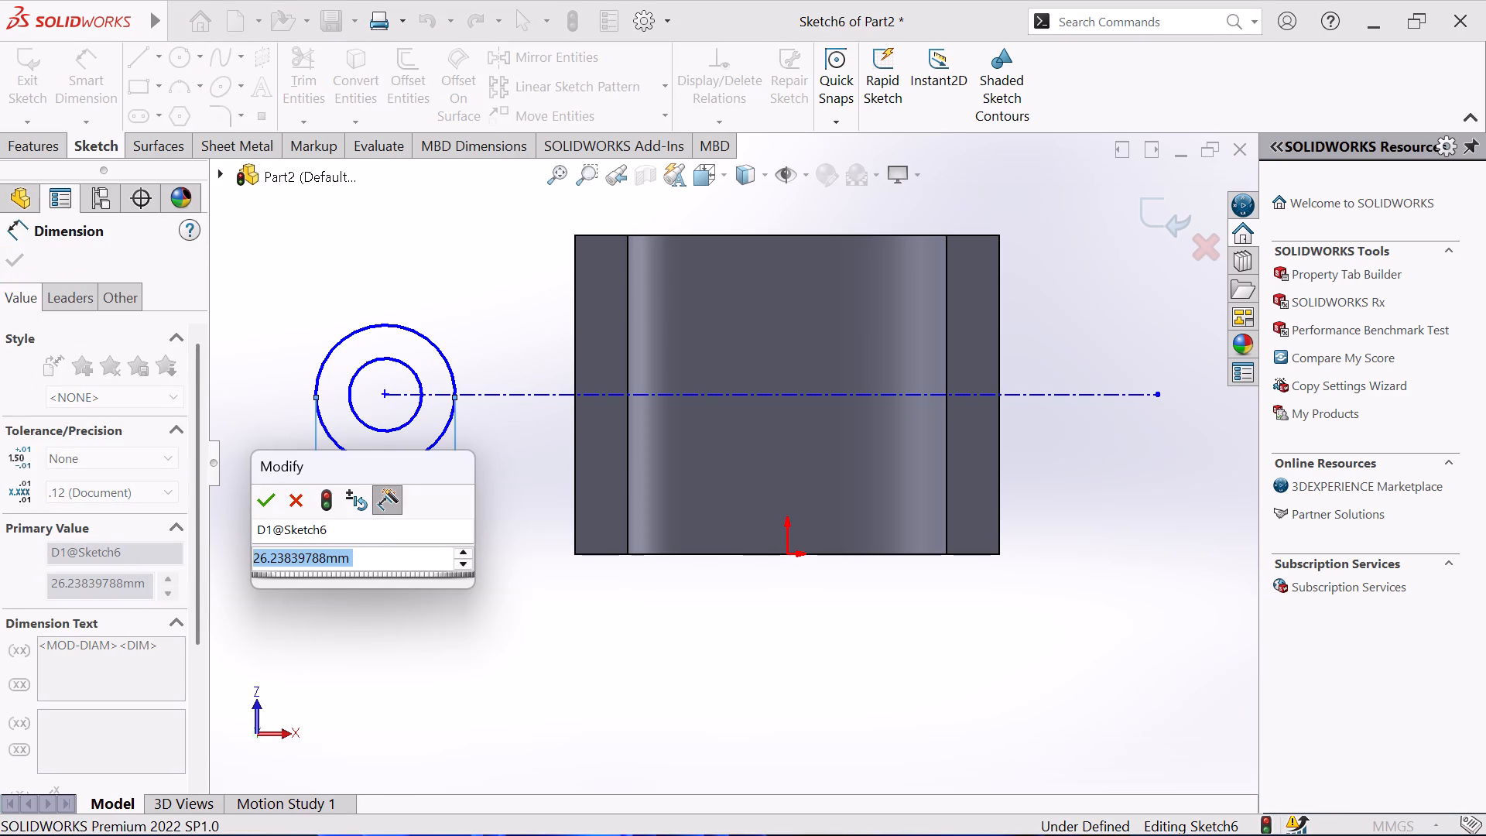
{"action": "key", "text": "4"}
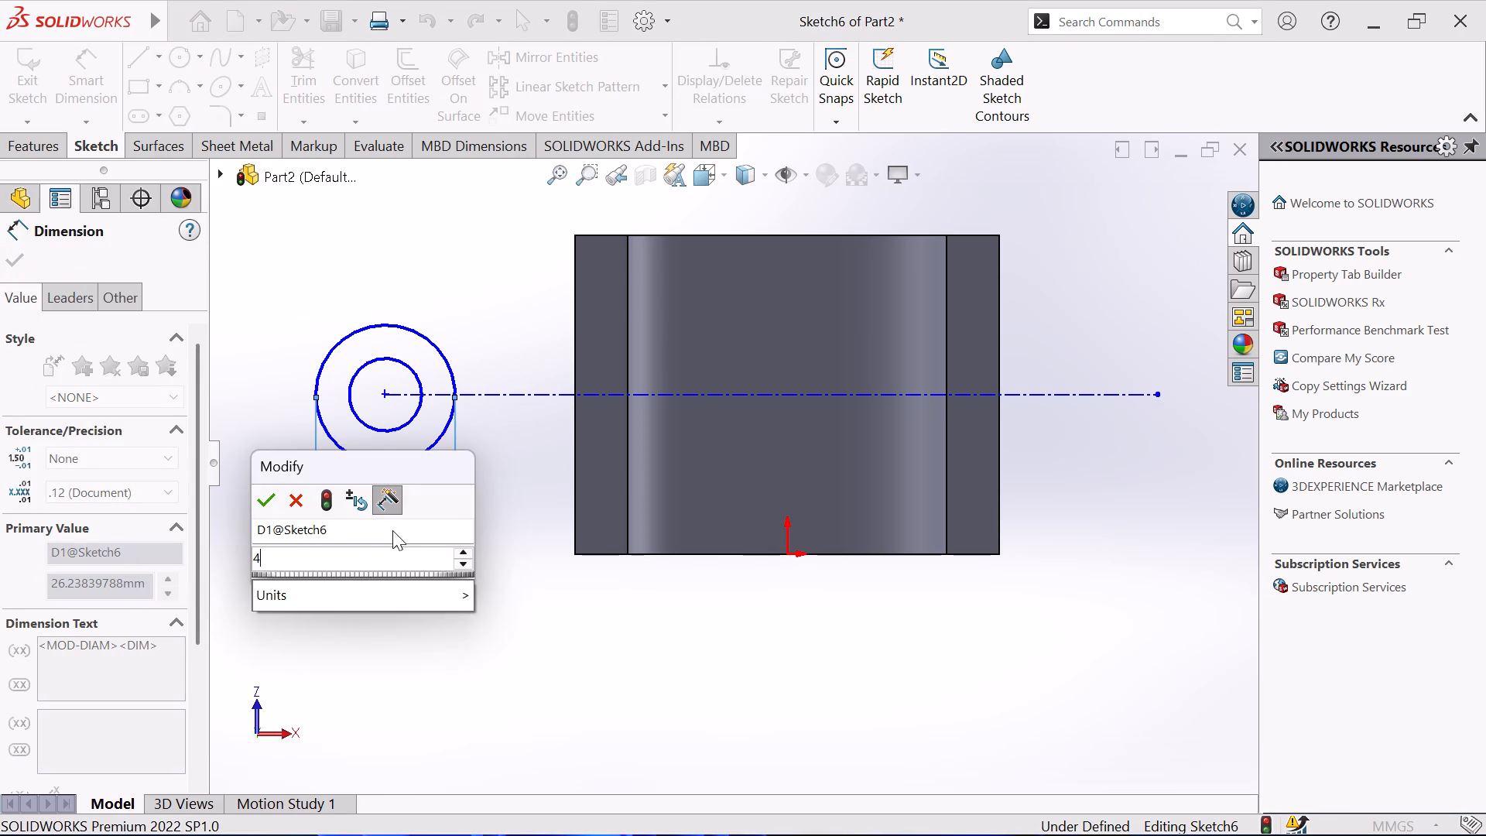
{"action": "key", "text": "0"}
{"action": "key", "text": "Return"}
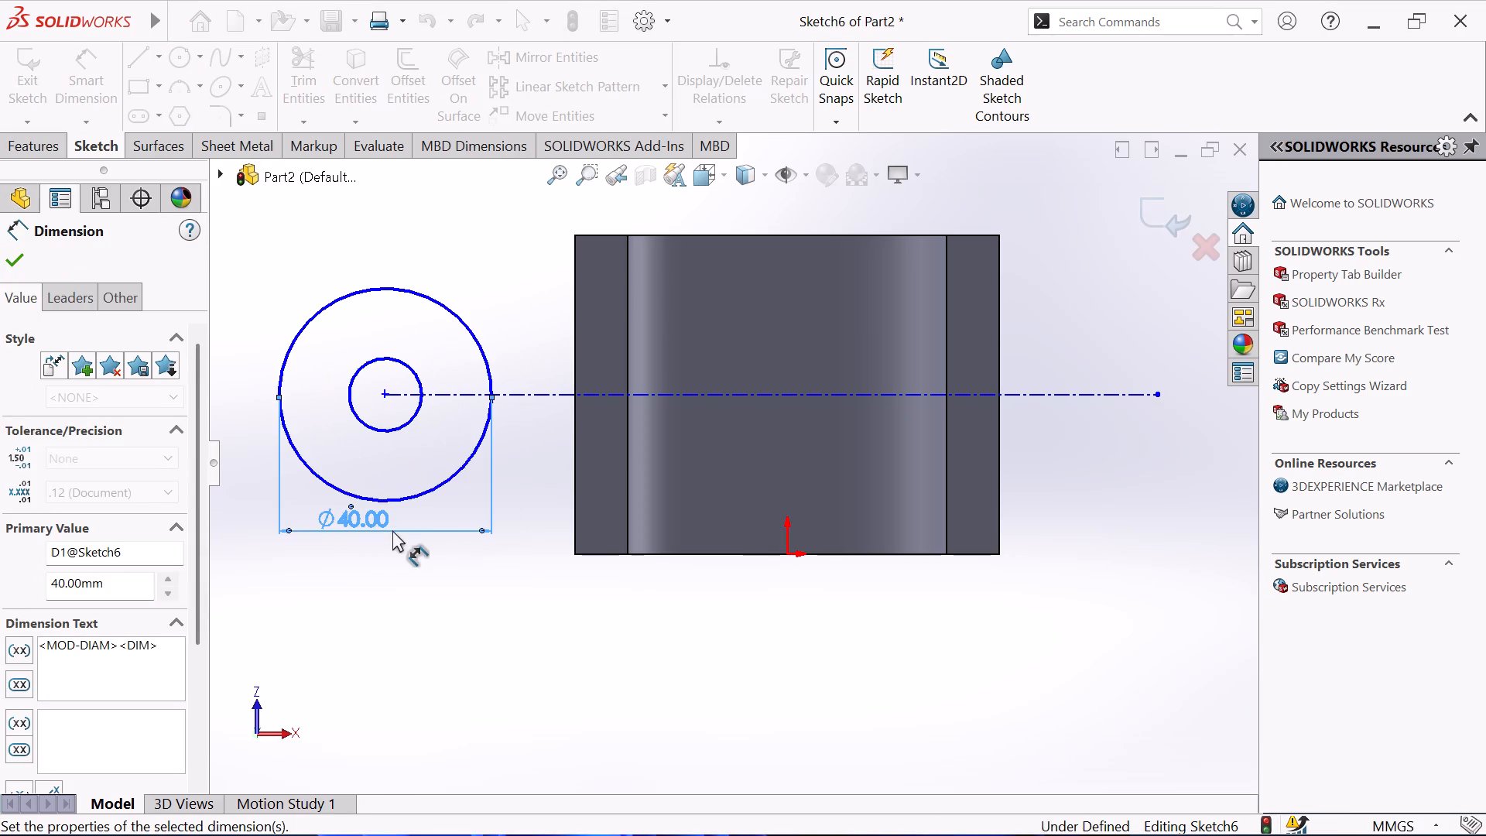
{"action": "left_click", "coordinate": [376, 433]}
{"action": "left_click", "coordinate": [375, 468]}
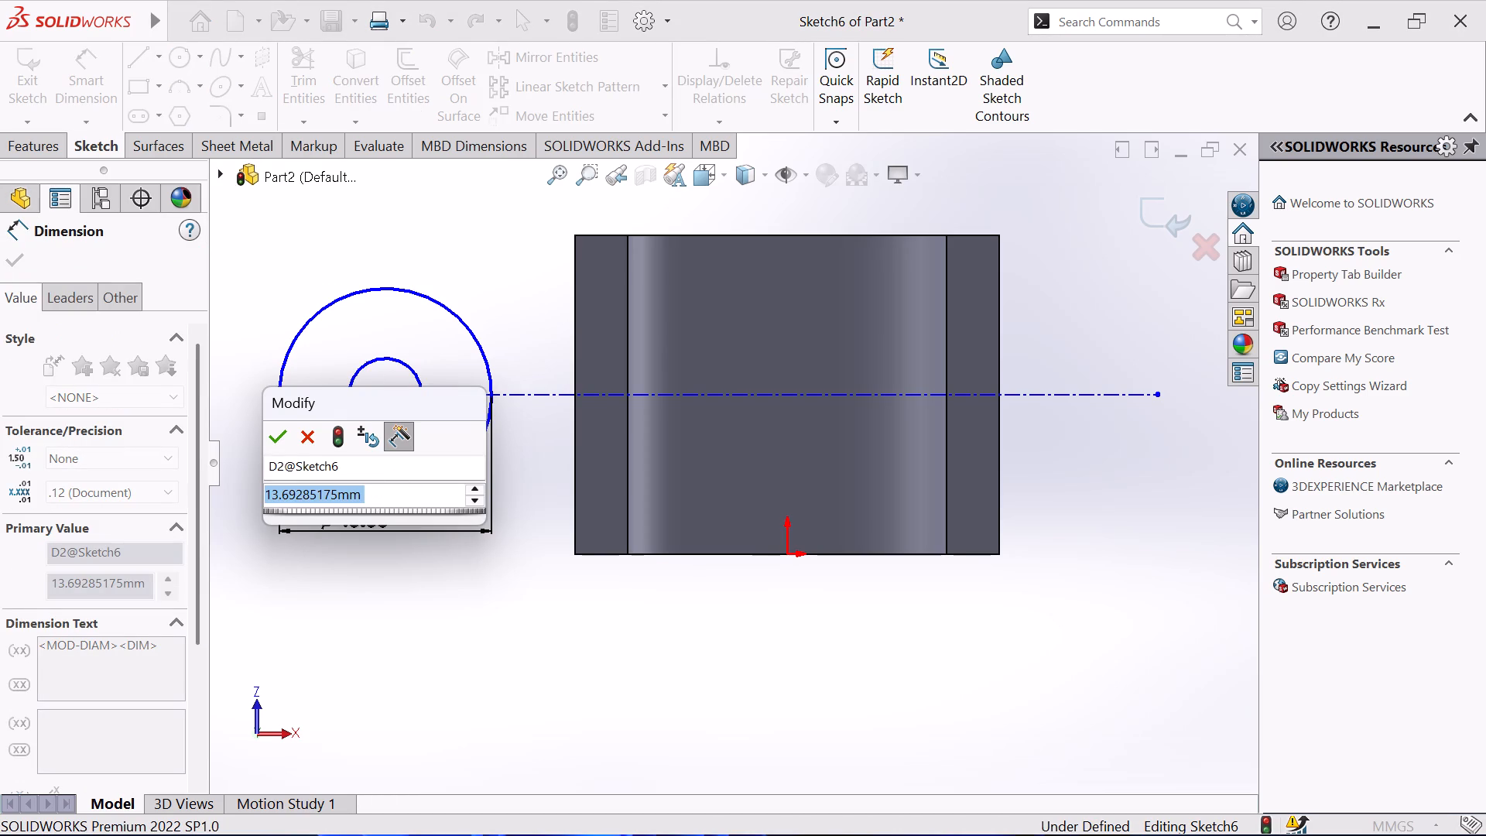
{"action": "key", "text": "1"}
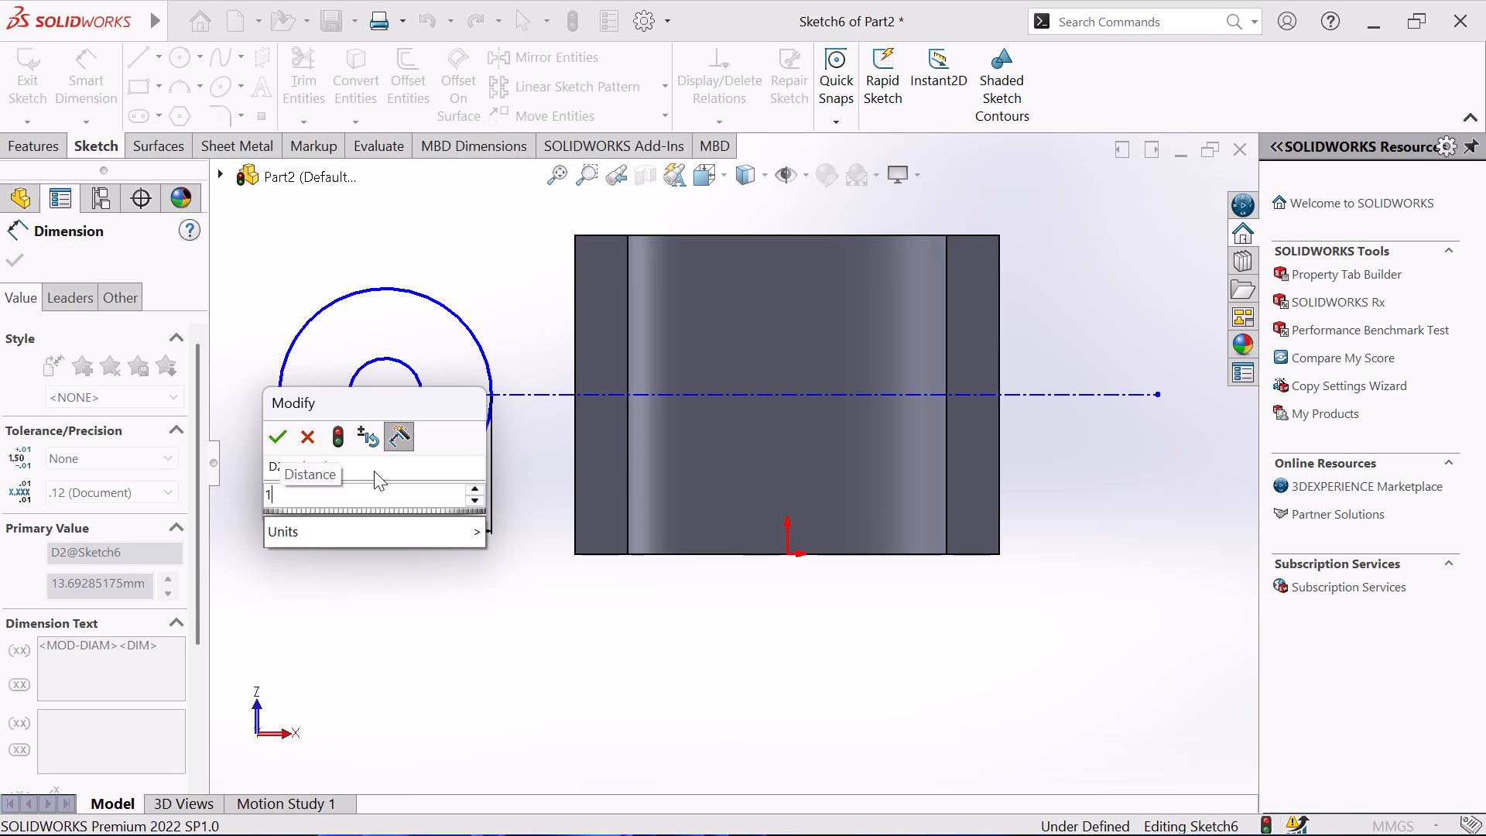
{"action": "key", "text": "6"}
{"action": "key", "text": "Return"}
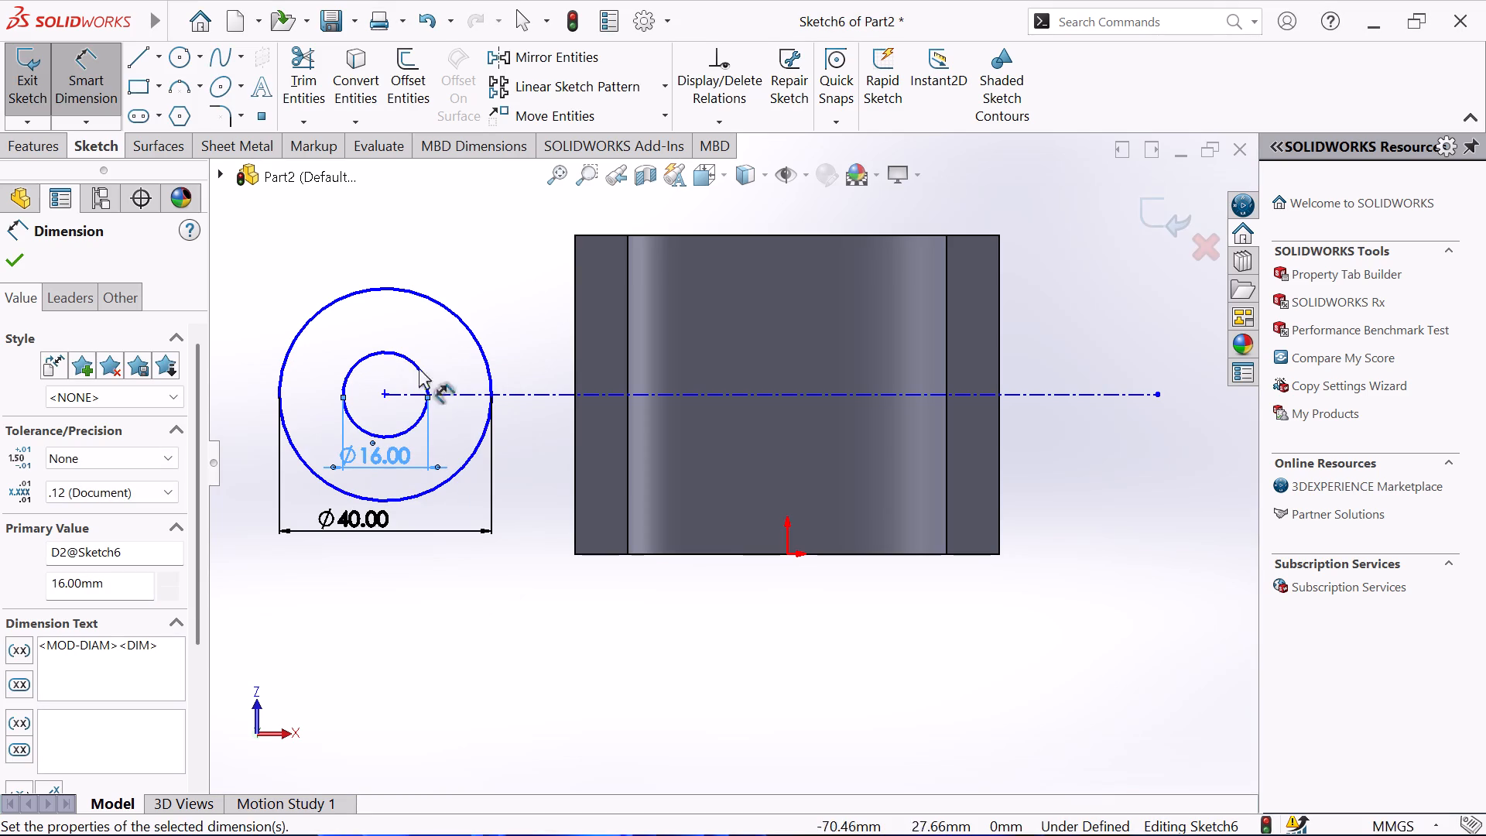
{"action": "right_click", "coordinate": [499, 303]}
{"action": "left_click", "coordinate": [553, 385]}
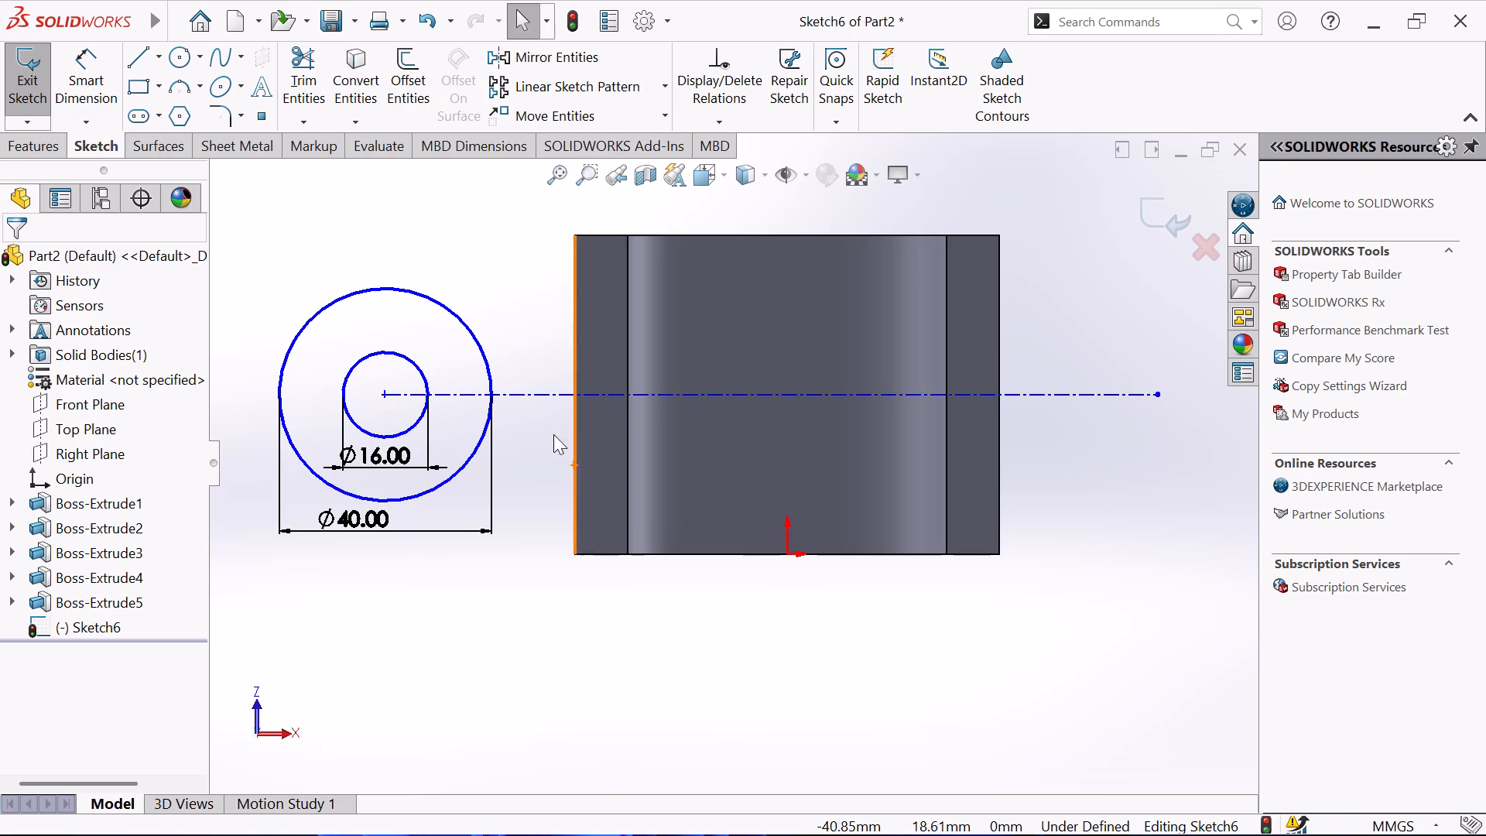
Add a tangent relation between the 40 mm circle and the base's nearest outer side edge.
{"action": "left_click", "coordinate": [491, 375]}
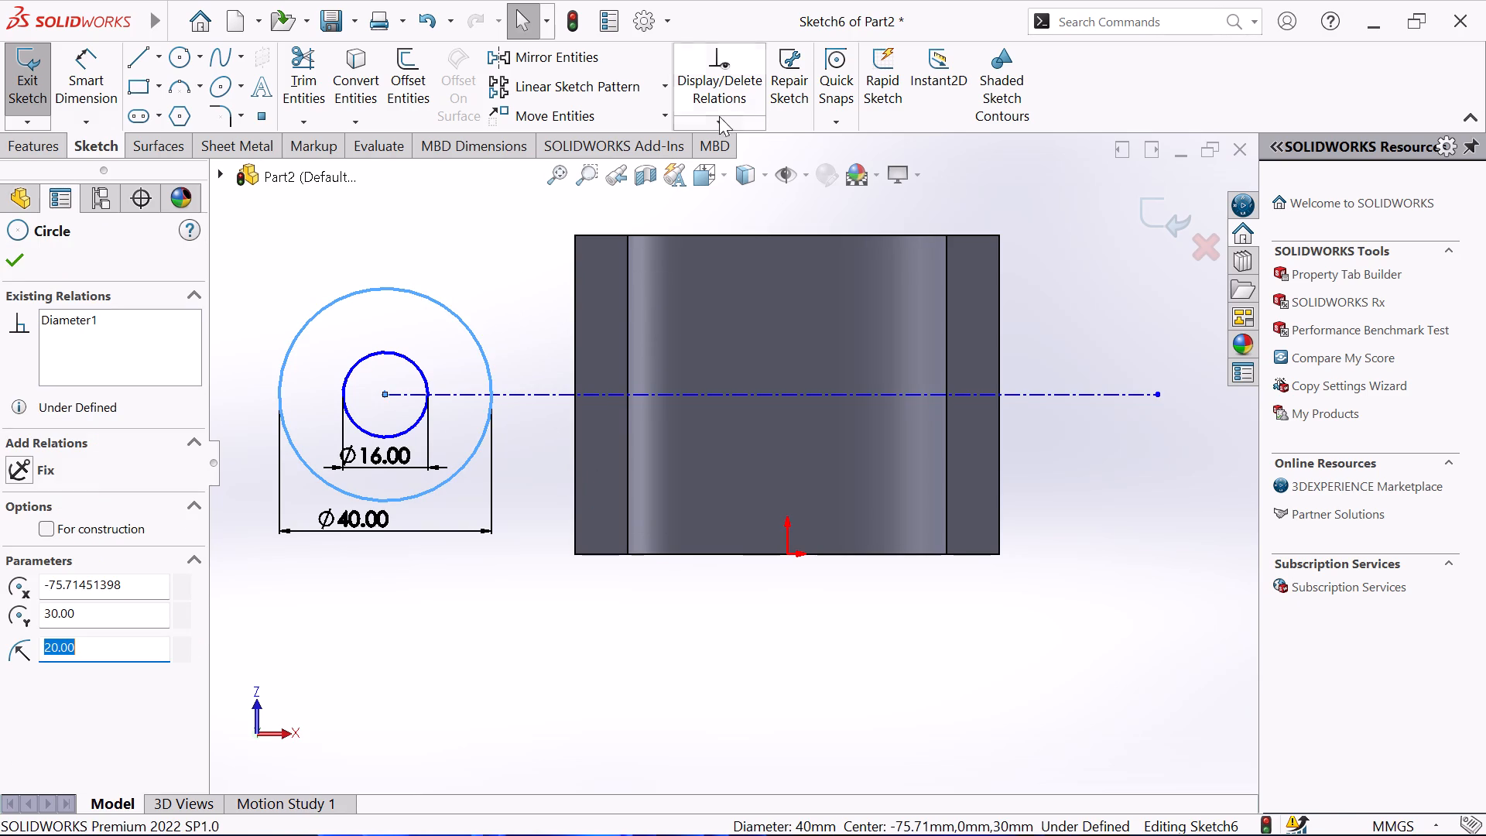
{"action": "left_click", "coordinate": [704, 125]}
{"action": "left_click", "coordinate": [720, 169]}
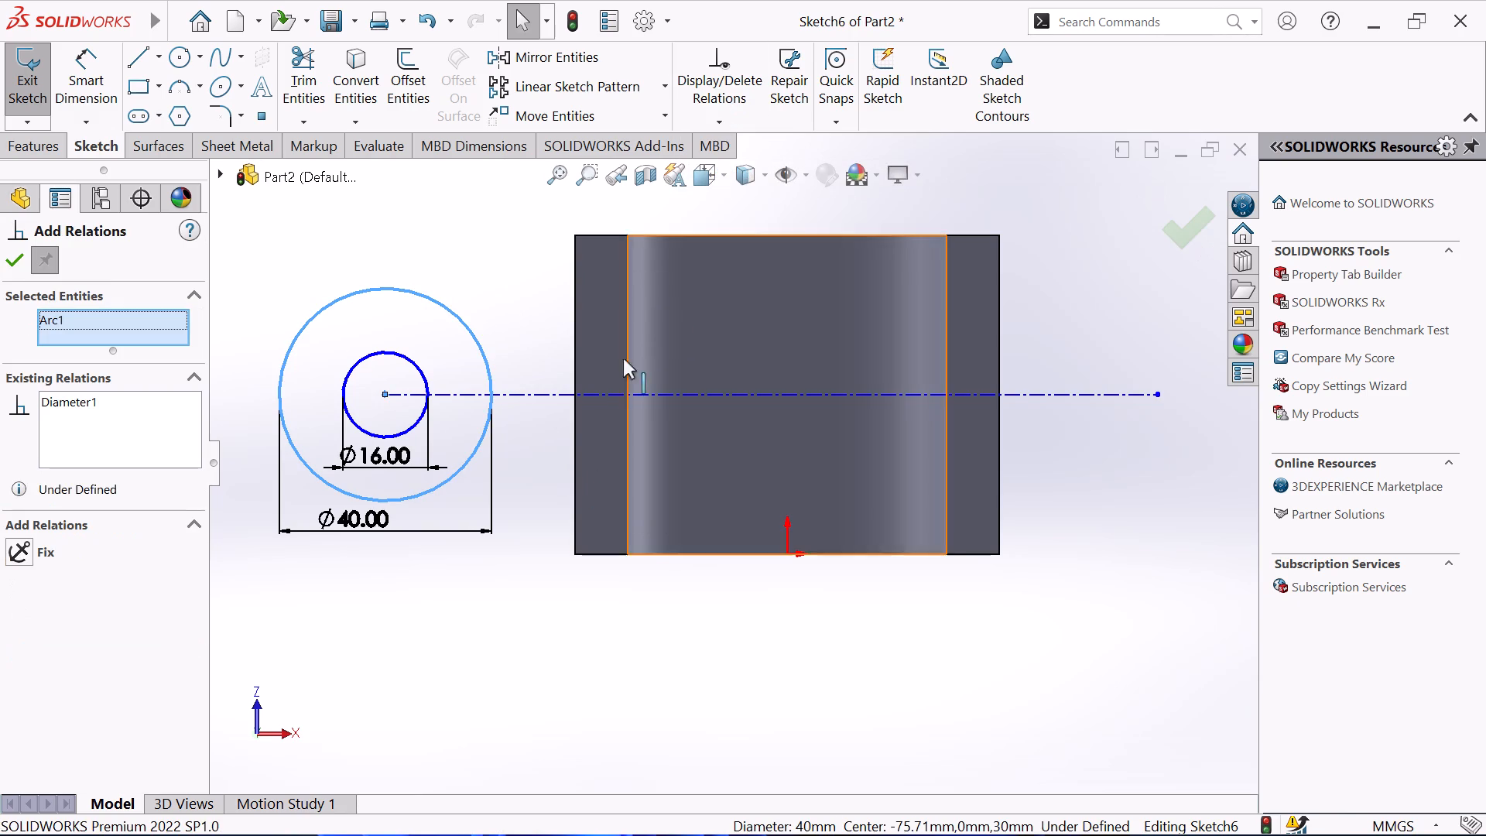
{"action": "left_click", "coordinate": [574, 413]}
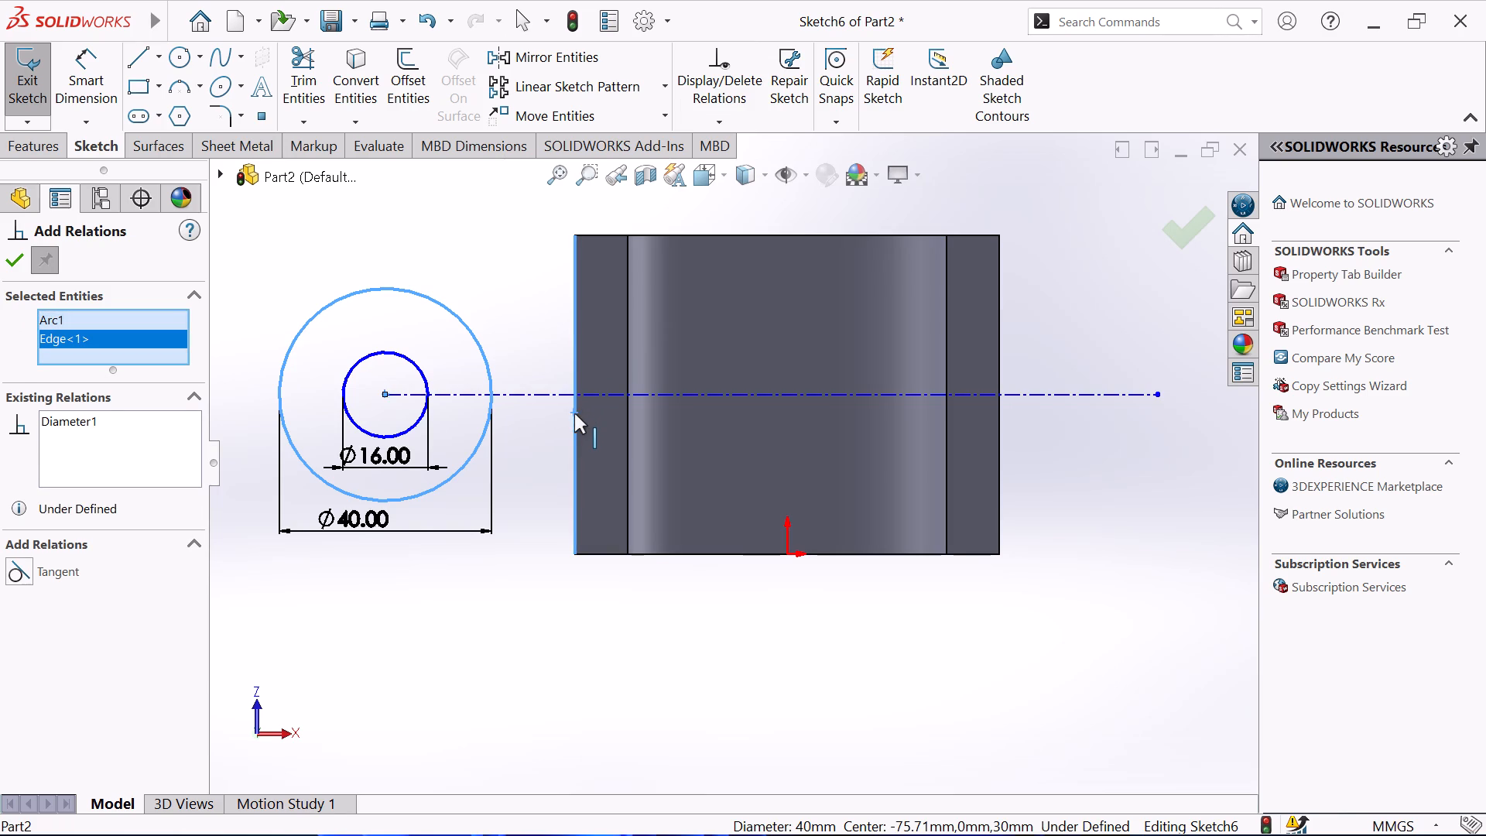
{"action": "left_click", "coordinate": [13, 571]}
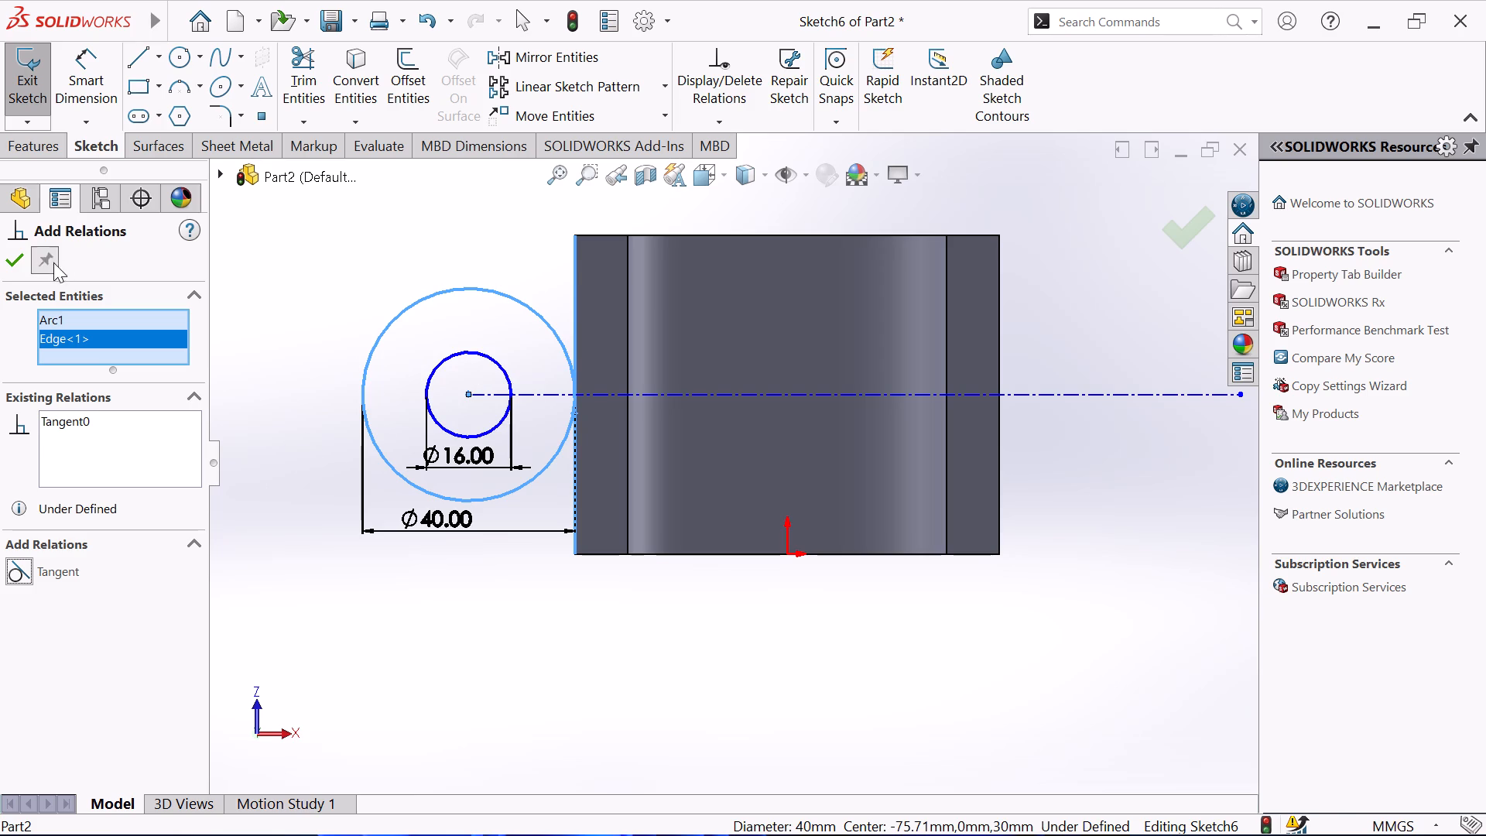
{"action": "left_click", "coordinate": [2, 264]}
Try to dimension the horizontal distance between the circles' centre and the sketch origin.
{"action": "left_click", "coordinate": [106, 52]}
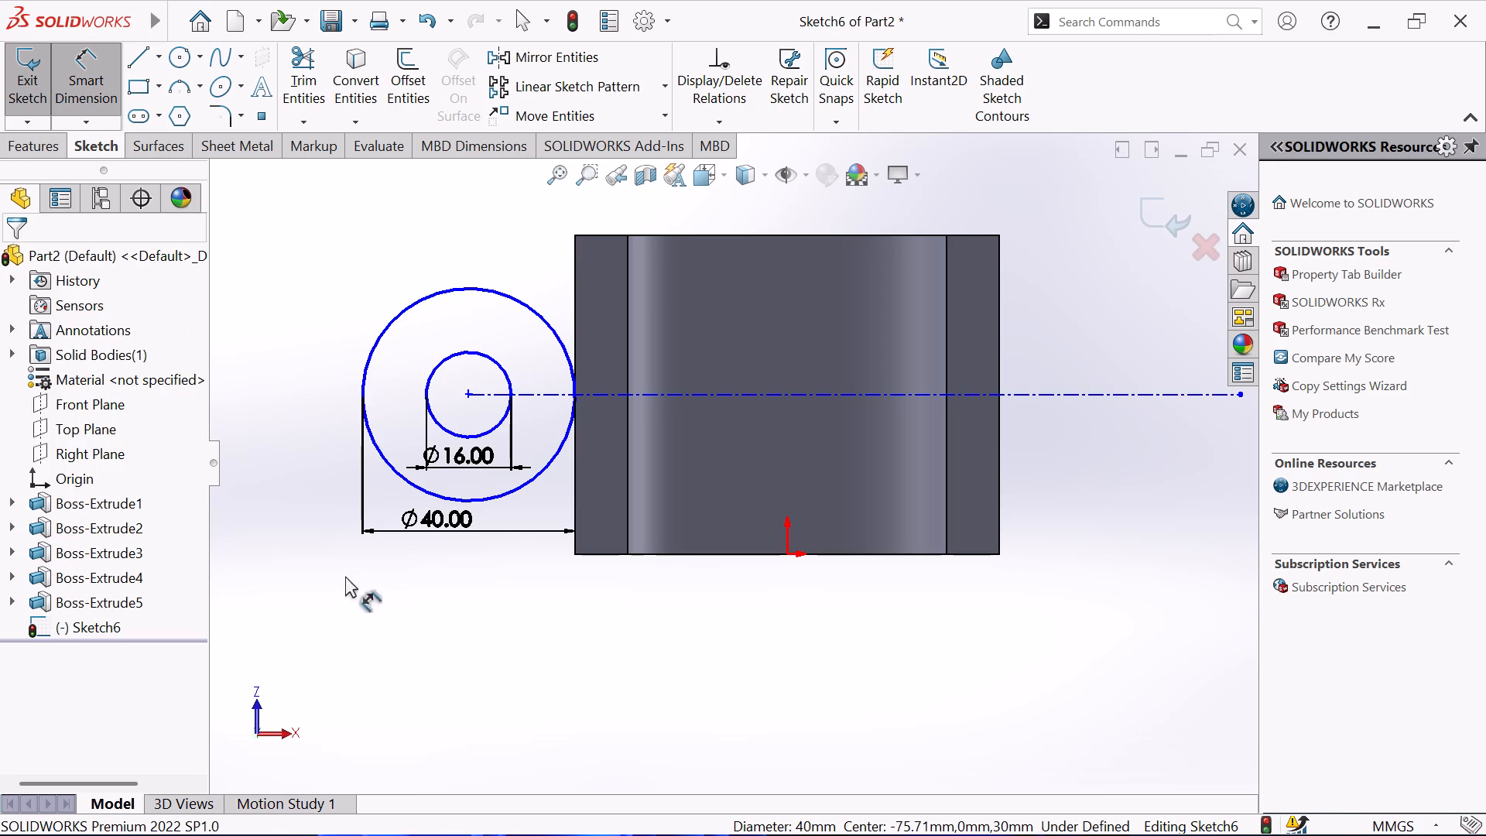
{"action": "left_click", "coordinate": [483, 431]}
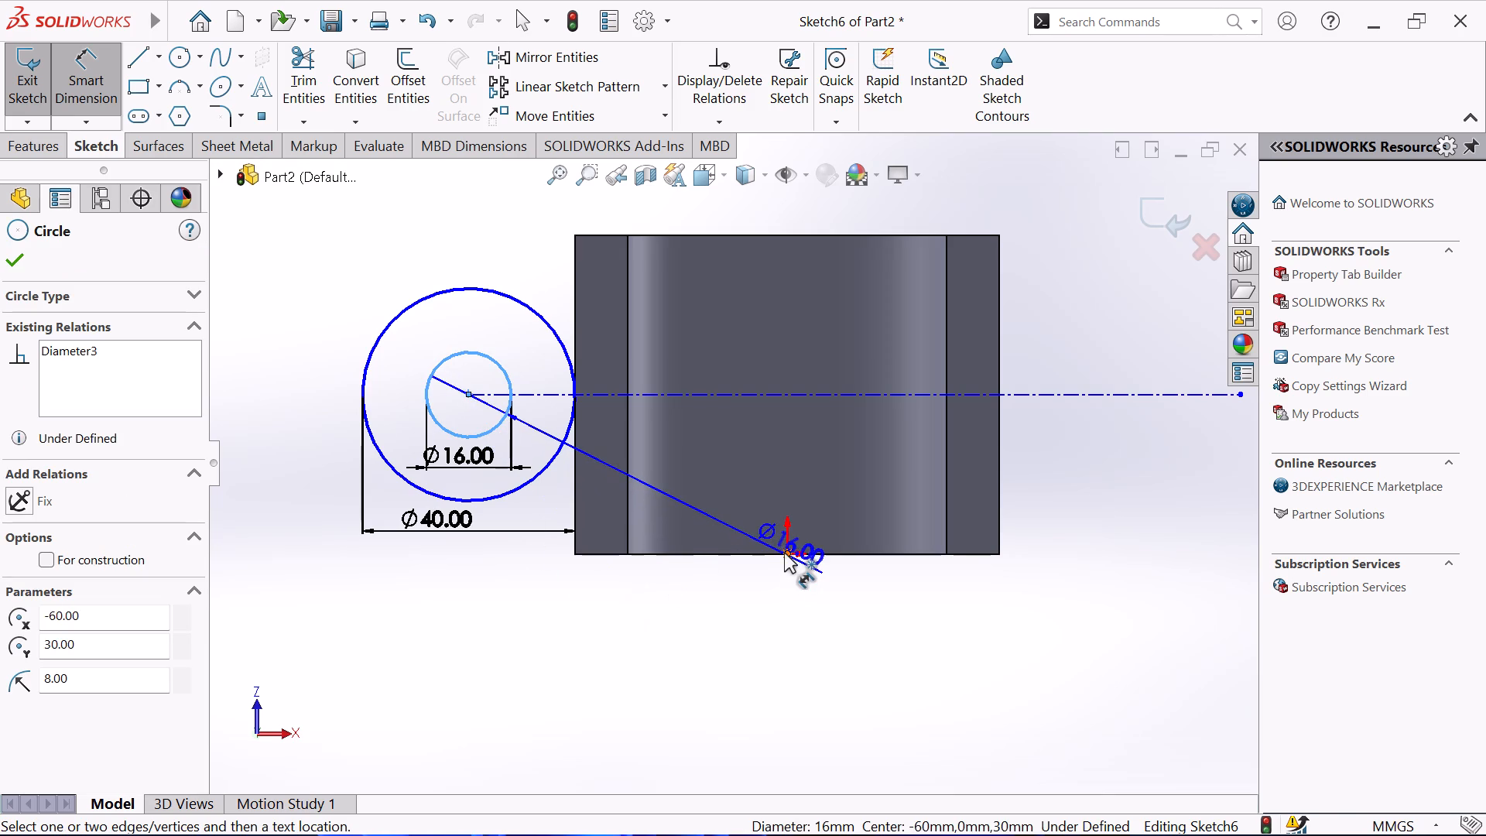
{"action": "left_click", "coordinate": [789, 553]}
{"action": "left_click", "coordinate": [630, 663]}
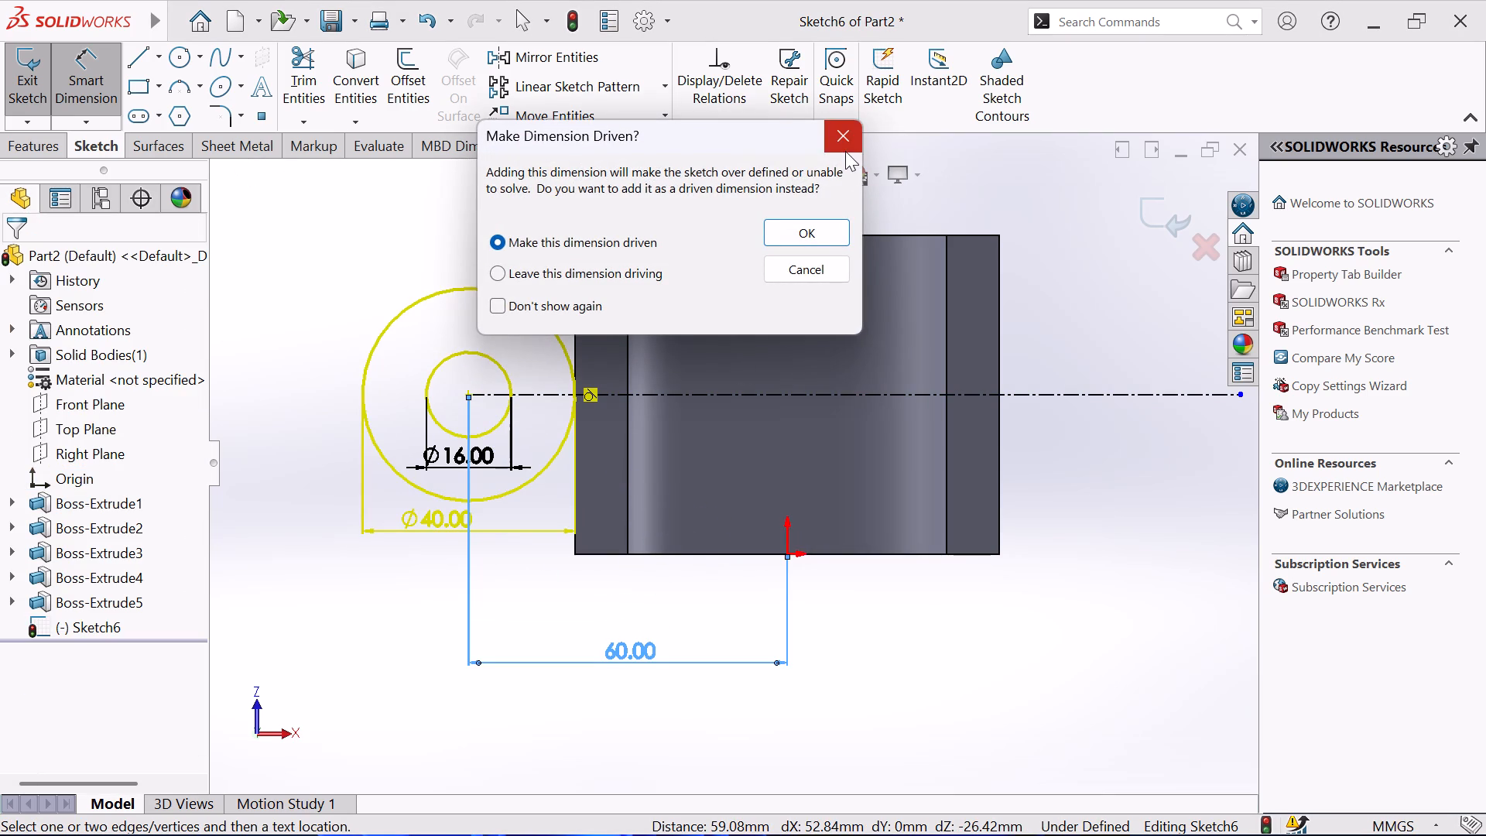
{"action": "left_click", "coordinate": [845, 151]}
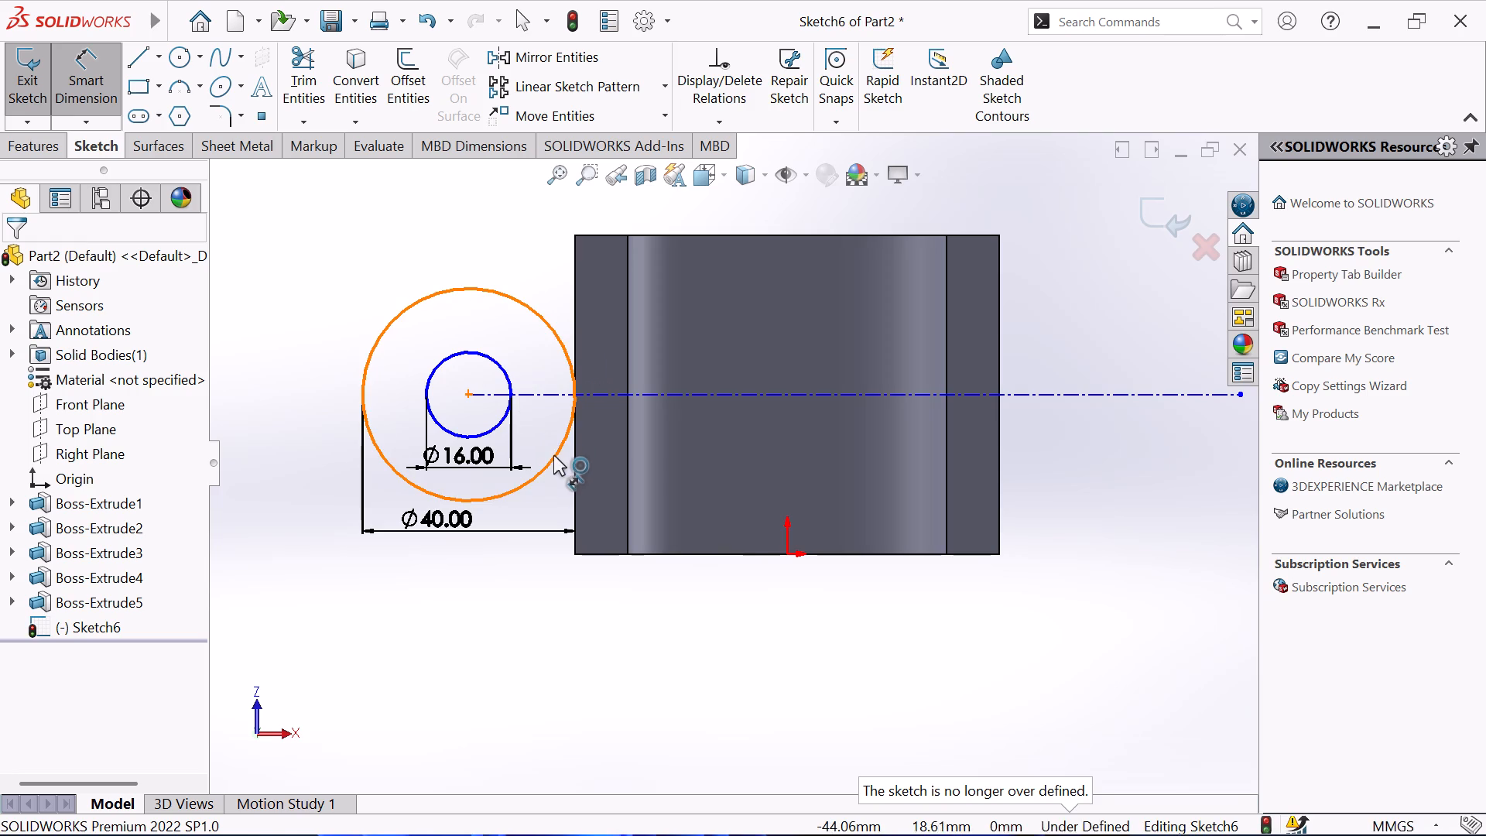
Dimension the 40 mm circle's centre at 30 mm from the base edge that passes through the origin.
{"action": "left_click", "coordinate": [553, 454]}
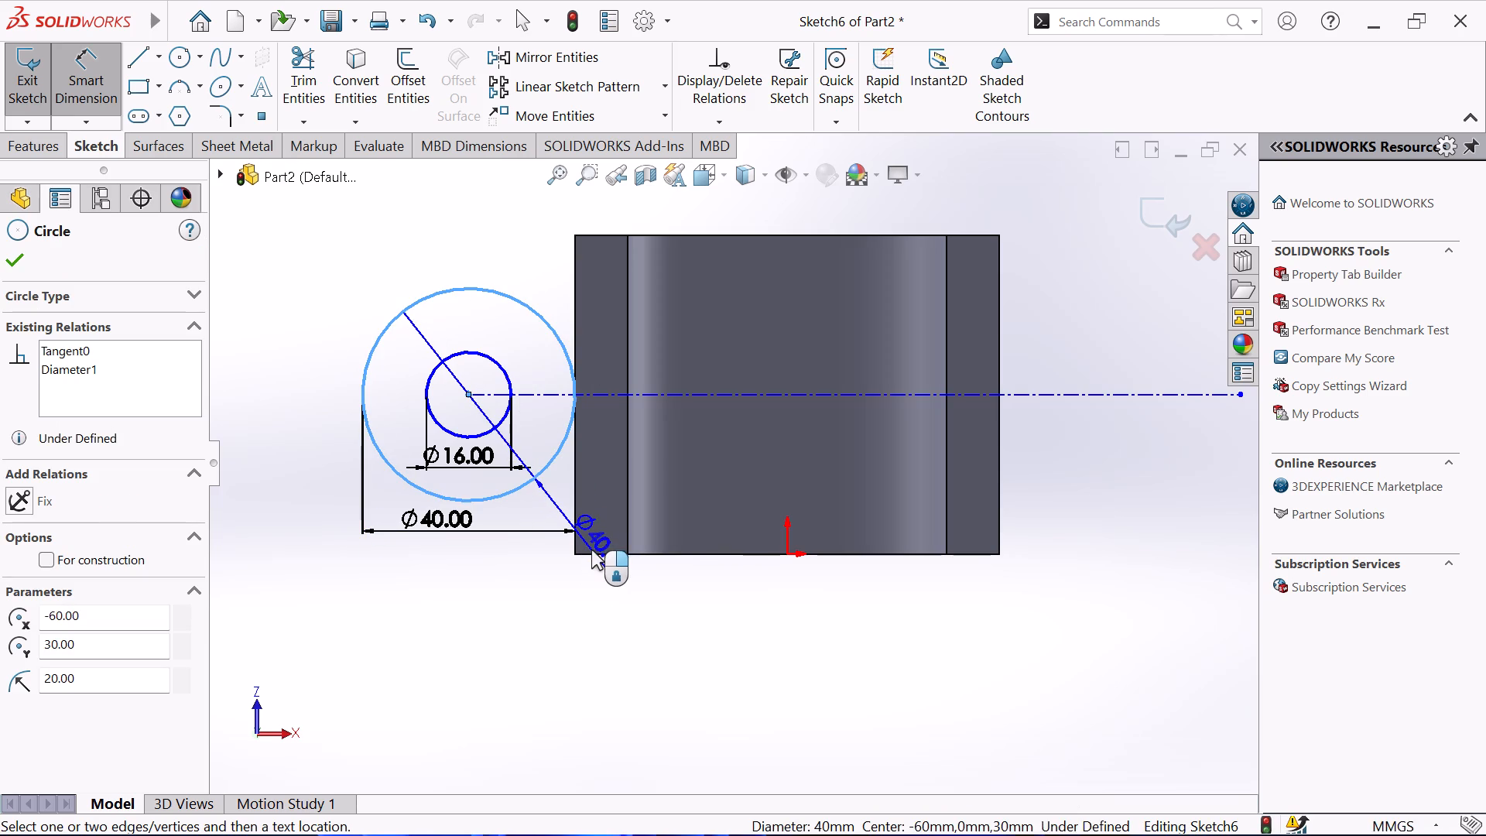
{"action": "left_click", "coordinate": [591, 555]}
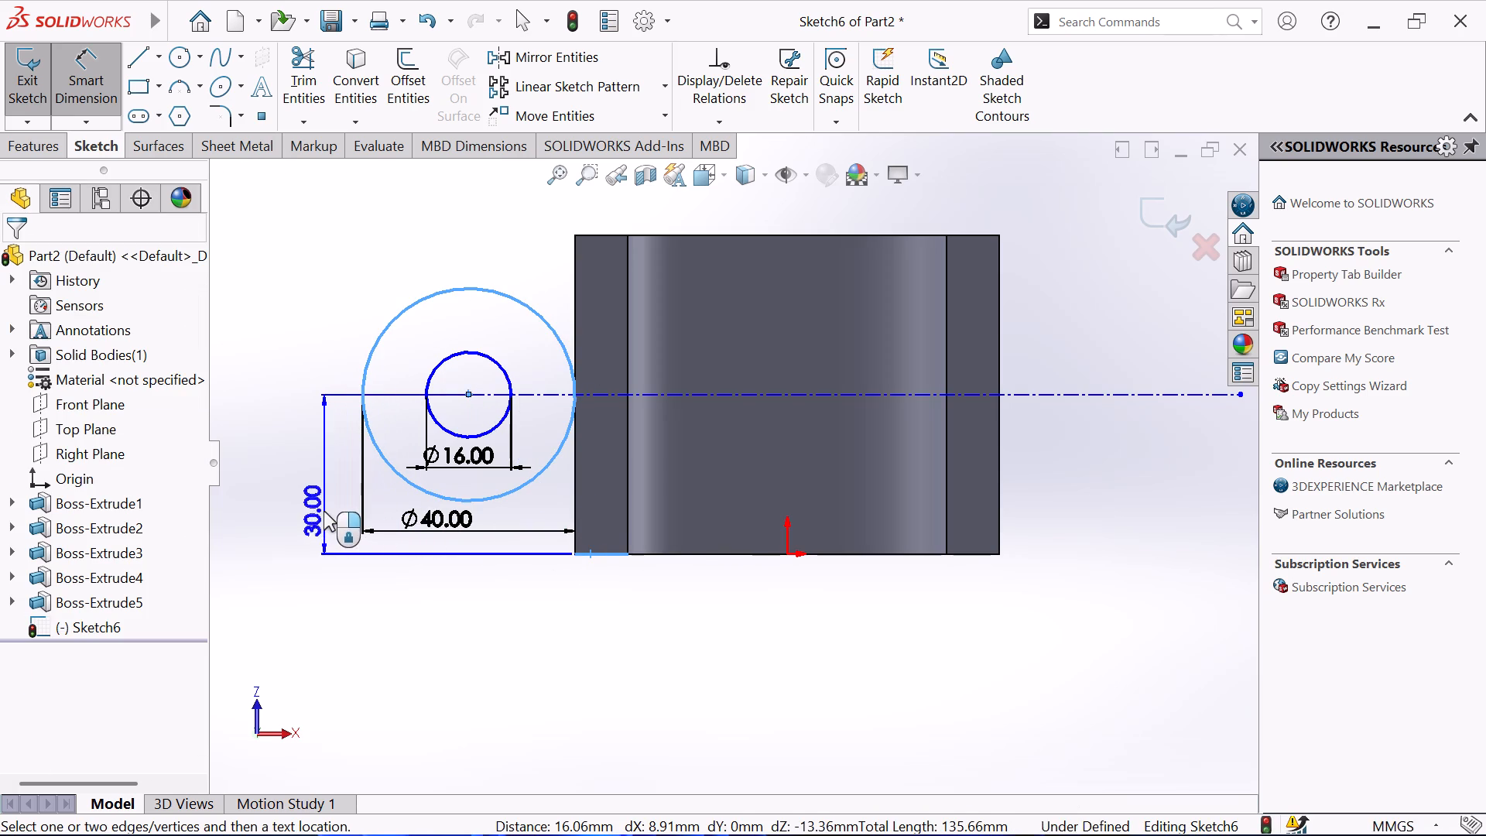
{"action": "left_click", "coordinate": [300, 492]}
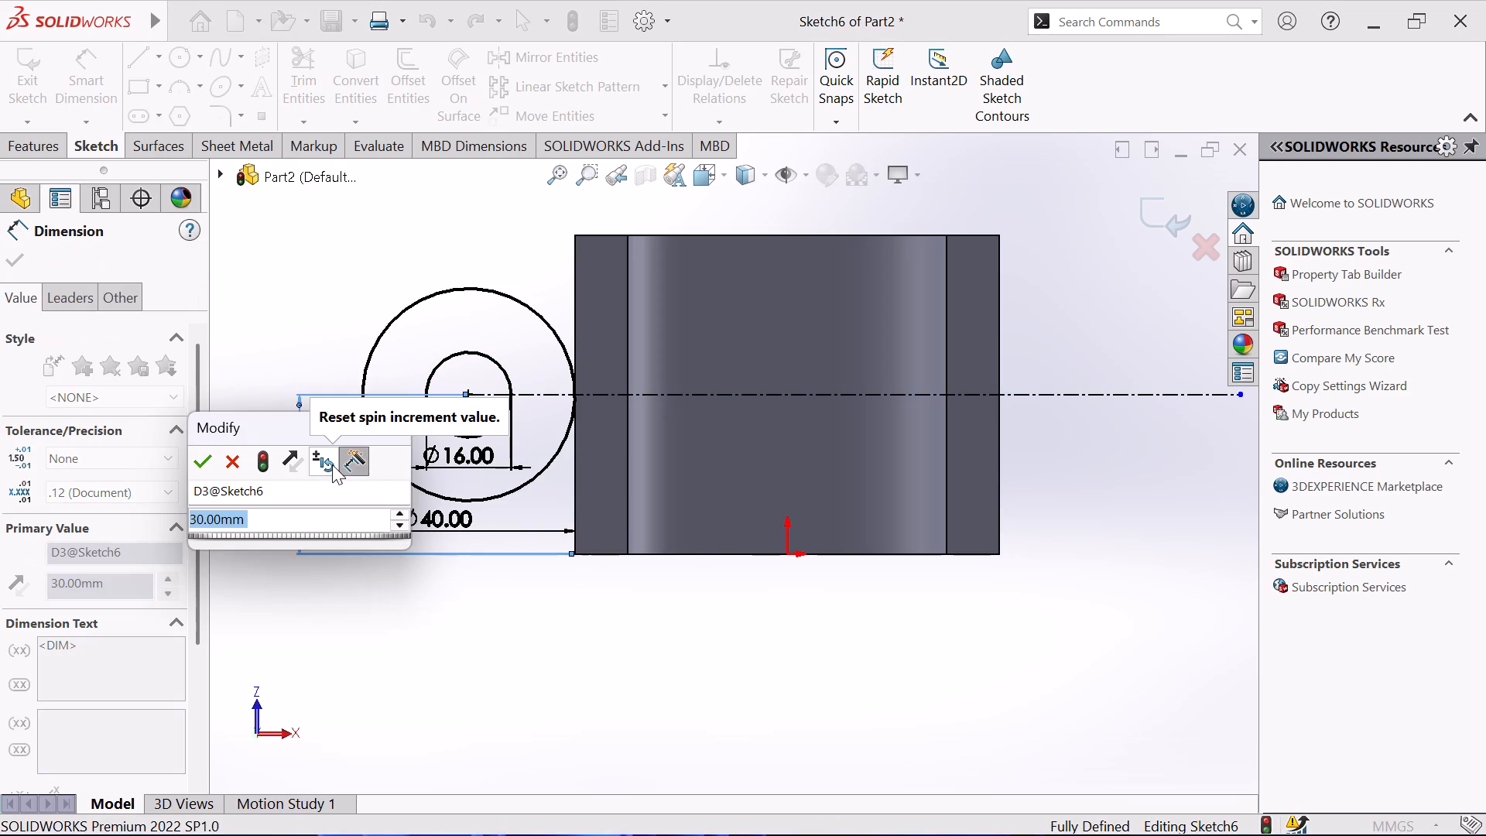
{"action": "left_click", "coordinate": [204, 457]}
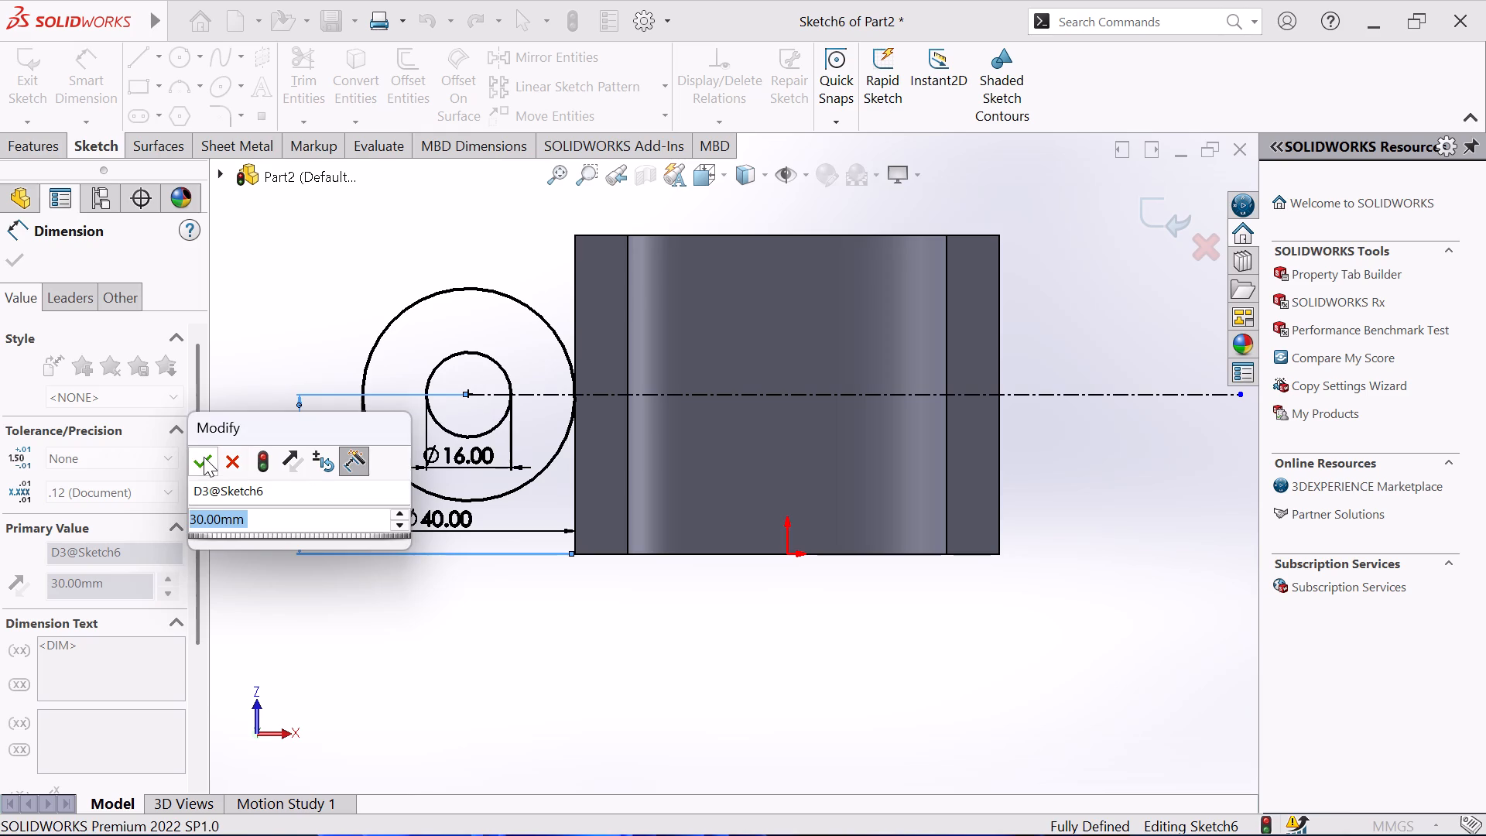
{"action": "right_click", "coordinate": [306, 285]}
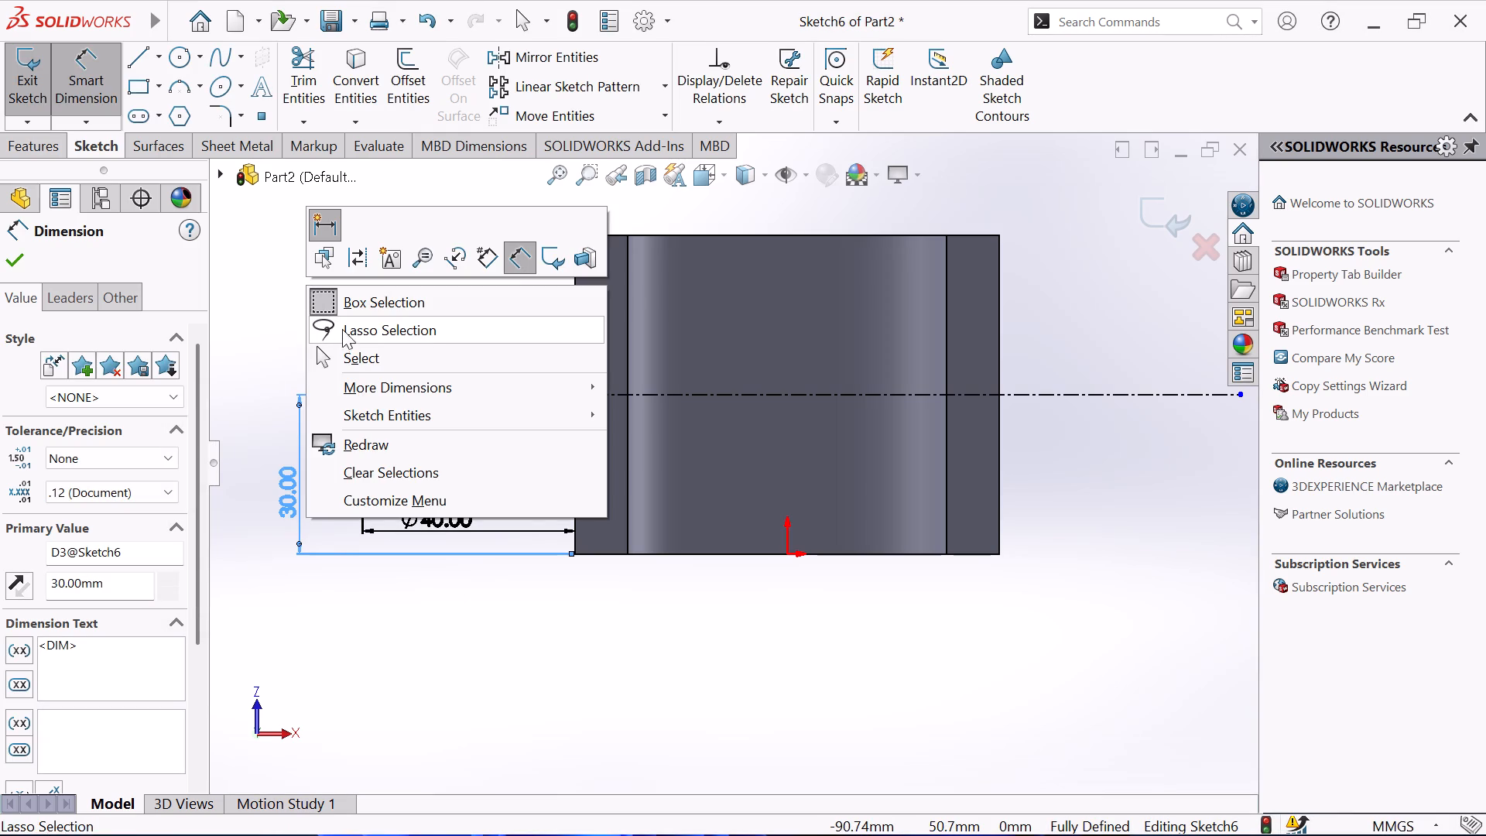
{"action": "left_click", "coordinate": [332, 362]}
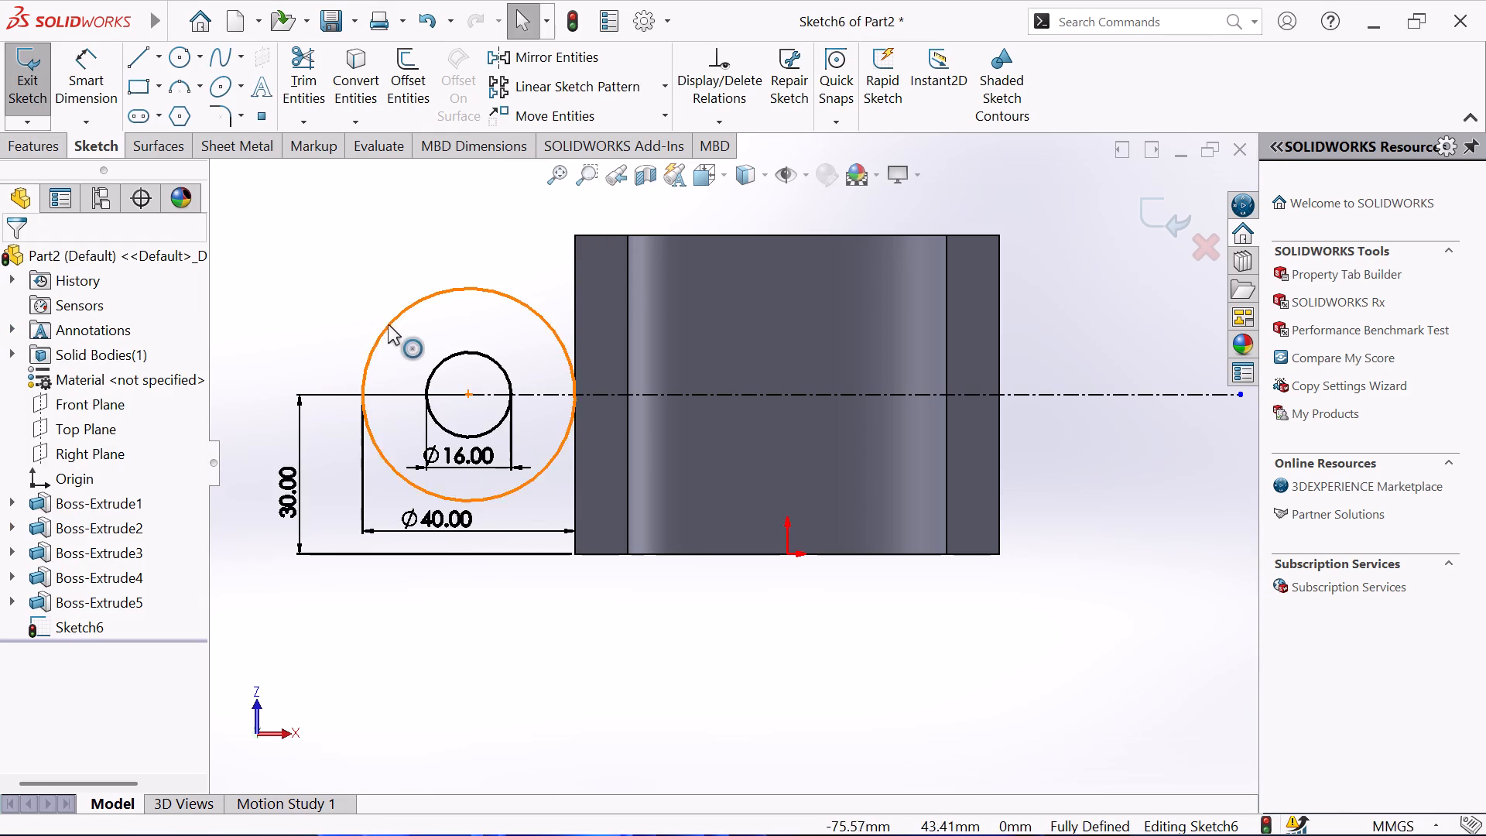
Sketch two parallel horizontal lines about 20 mm long from the 40 mm circle's top and bottom points to the base's nearest side edge.
{"action": "left_click", "coordinate": [141, 62]}
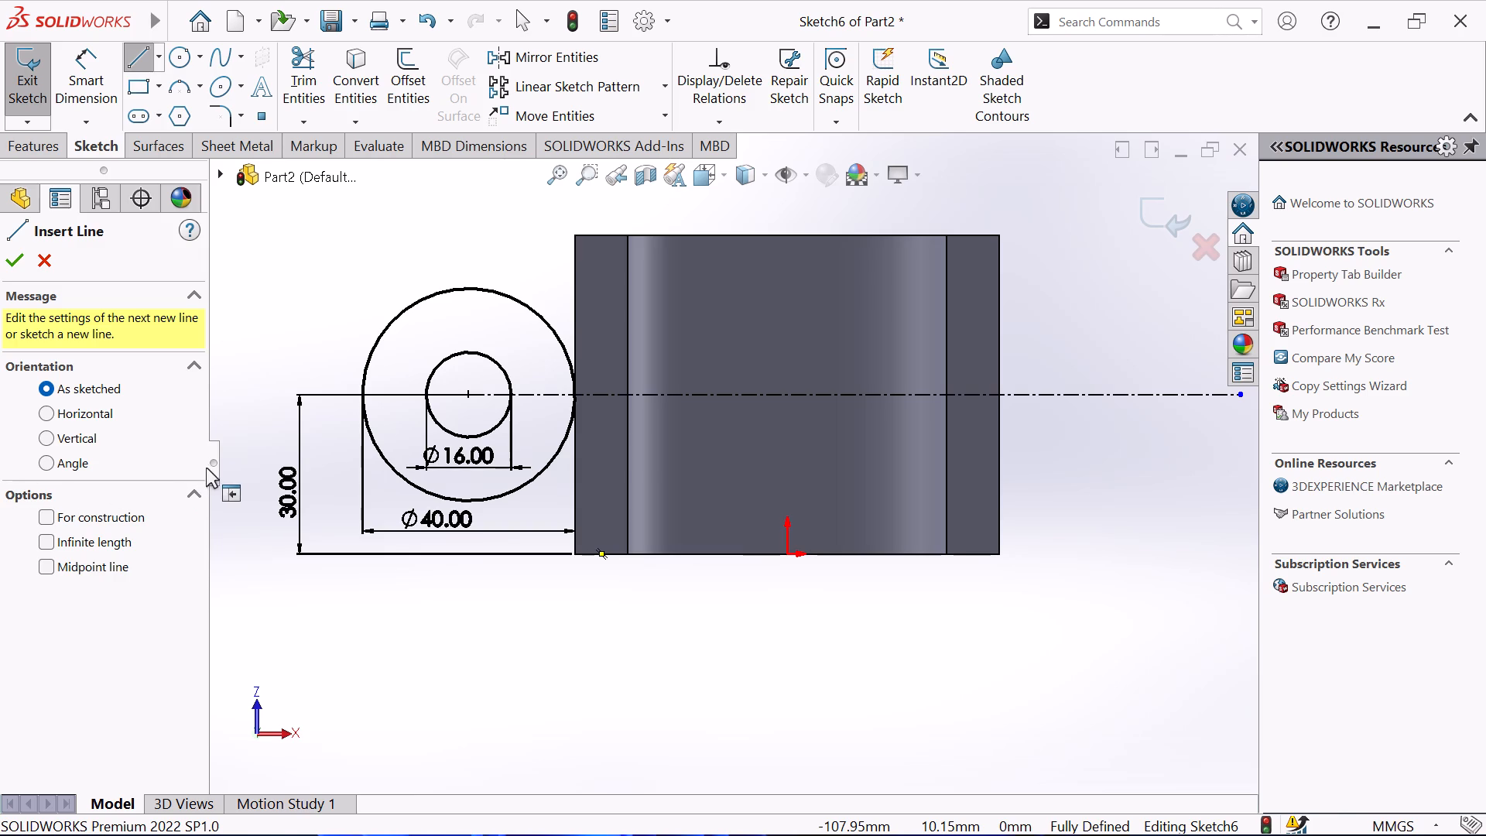
{"action": "left_click", "coordinate": [470, 286]}
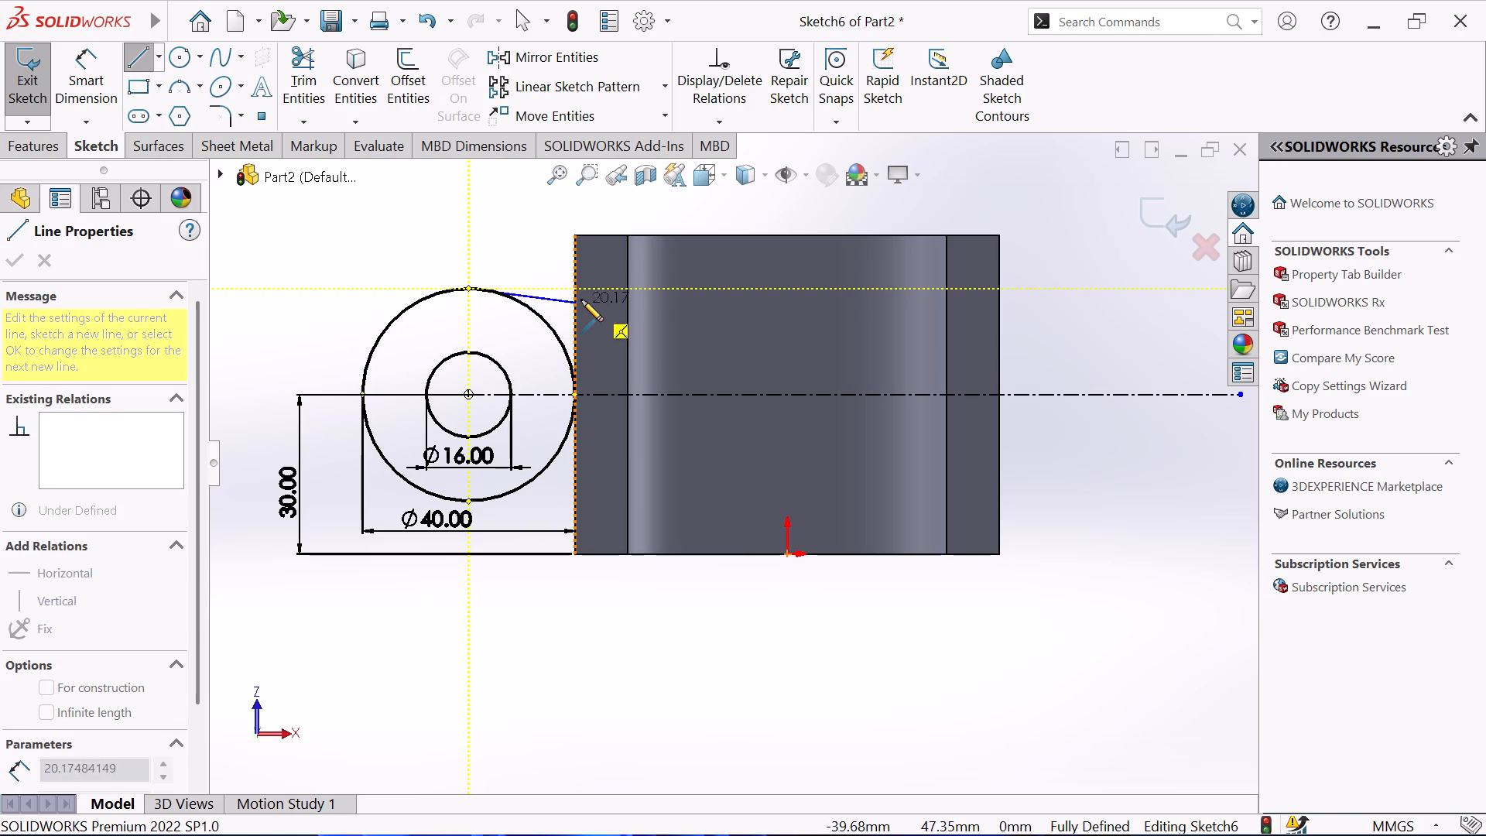
{"action": "left_click", "coordinate": [574, 290]}
{"action": "right_click", "coordinate": [467, 265]}
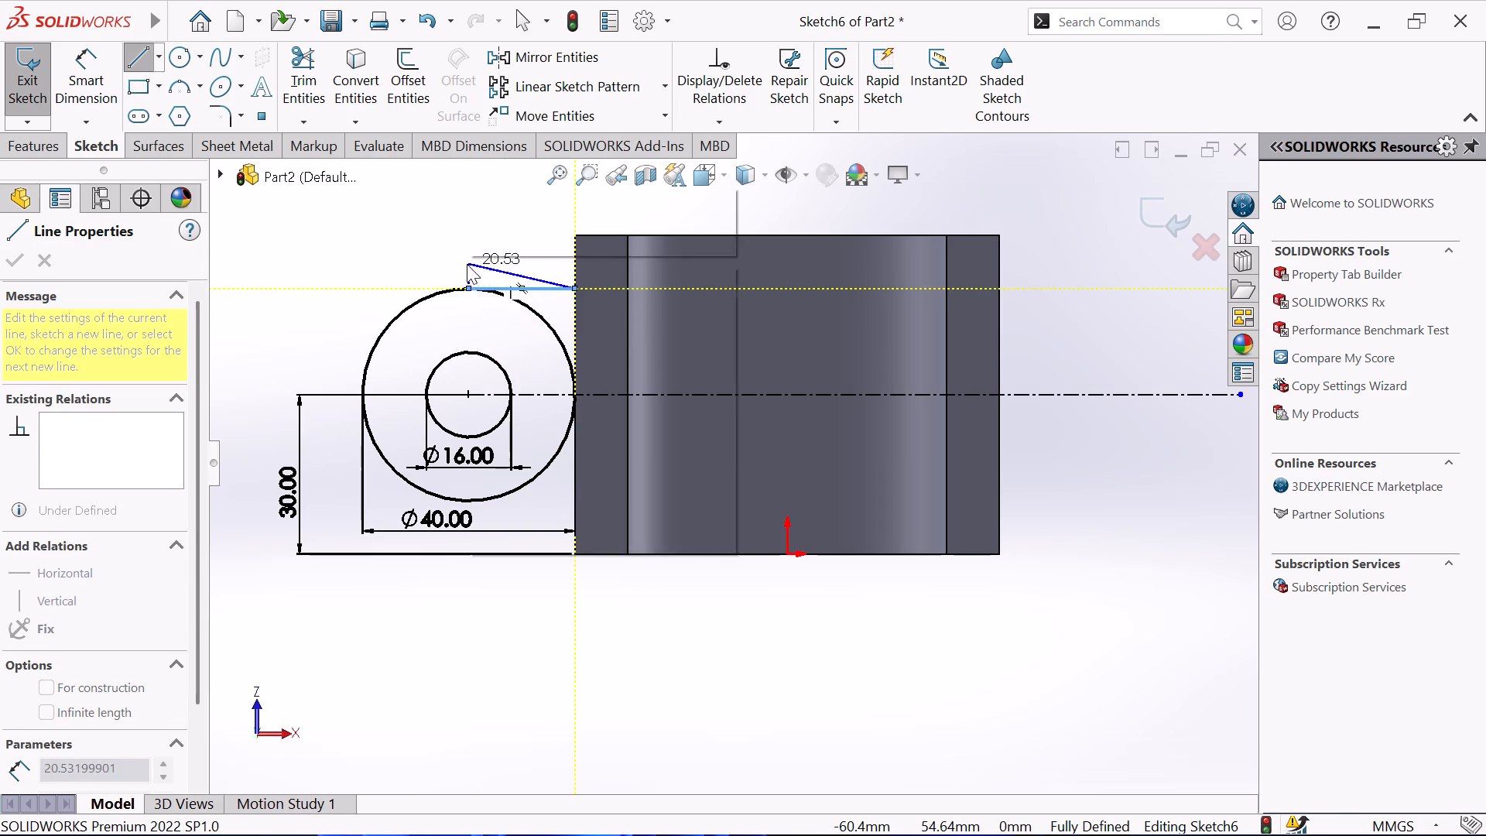
{"action": "left_click", "coordinate": [507, 278]}
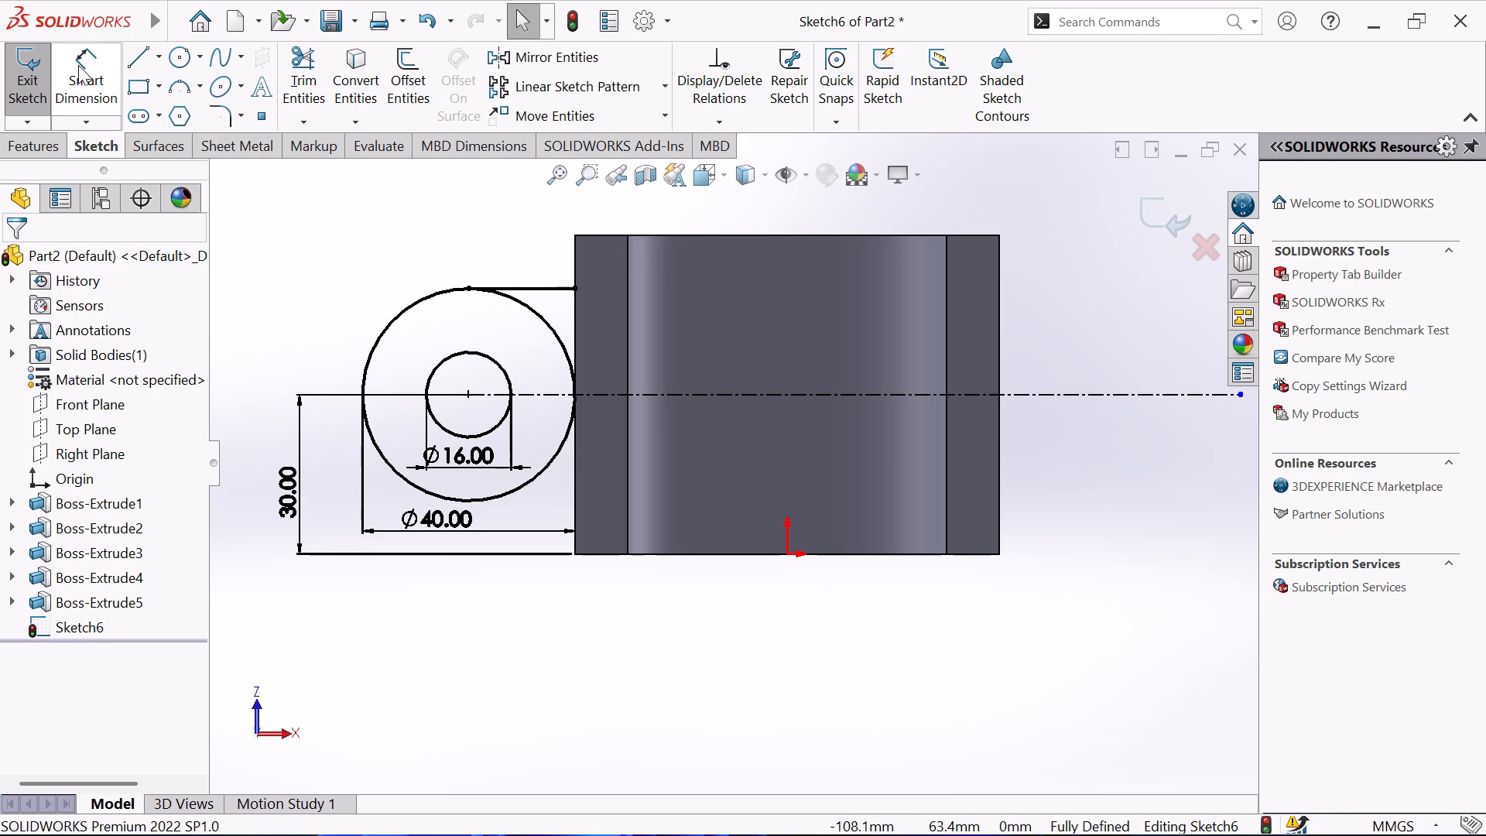
{"action": "left_click", "coordinate": [135, 56]}
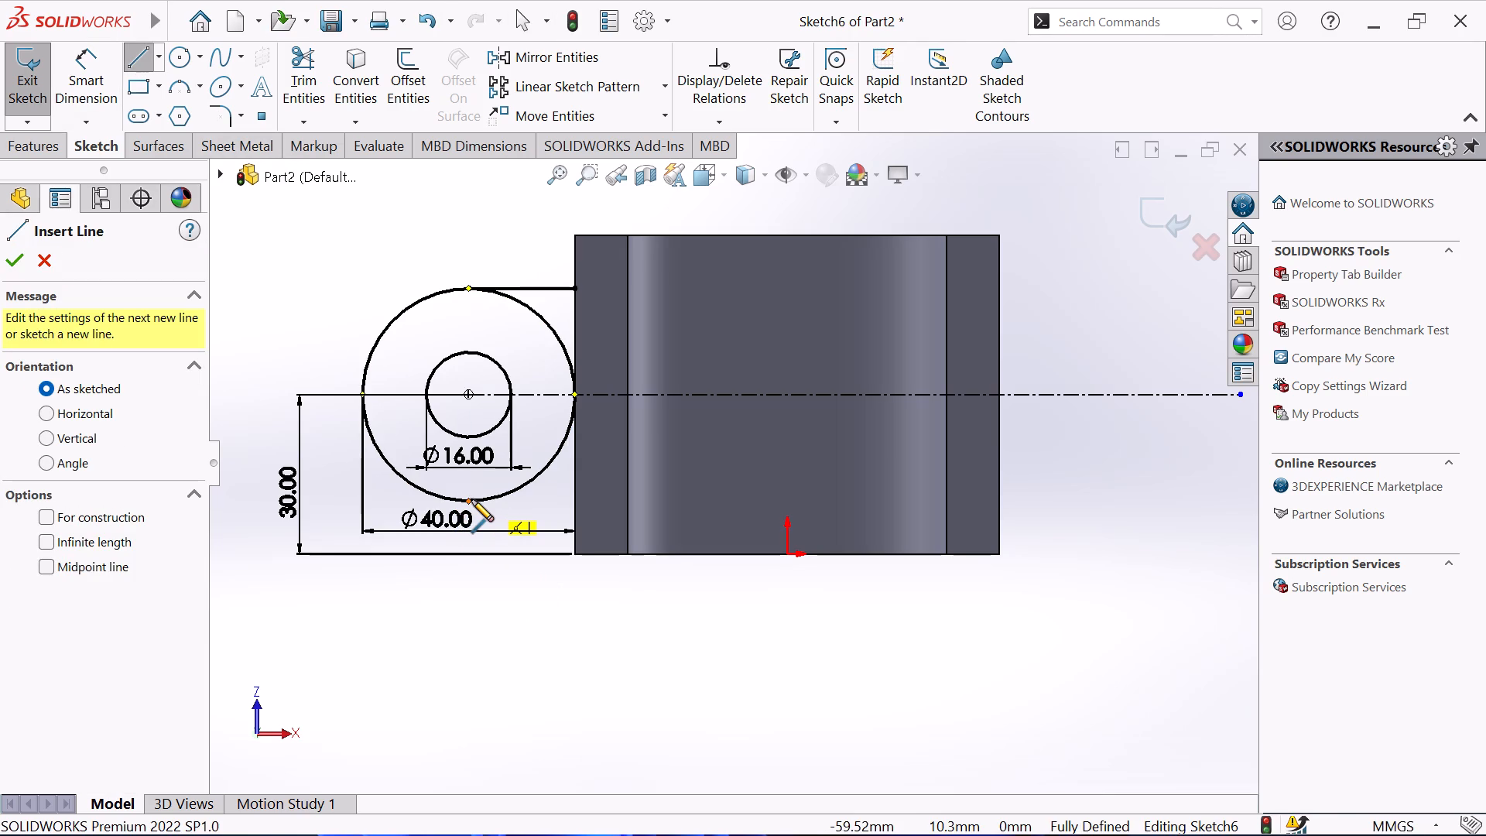
{"action": "left_click", "coordinate": [467, 499]}
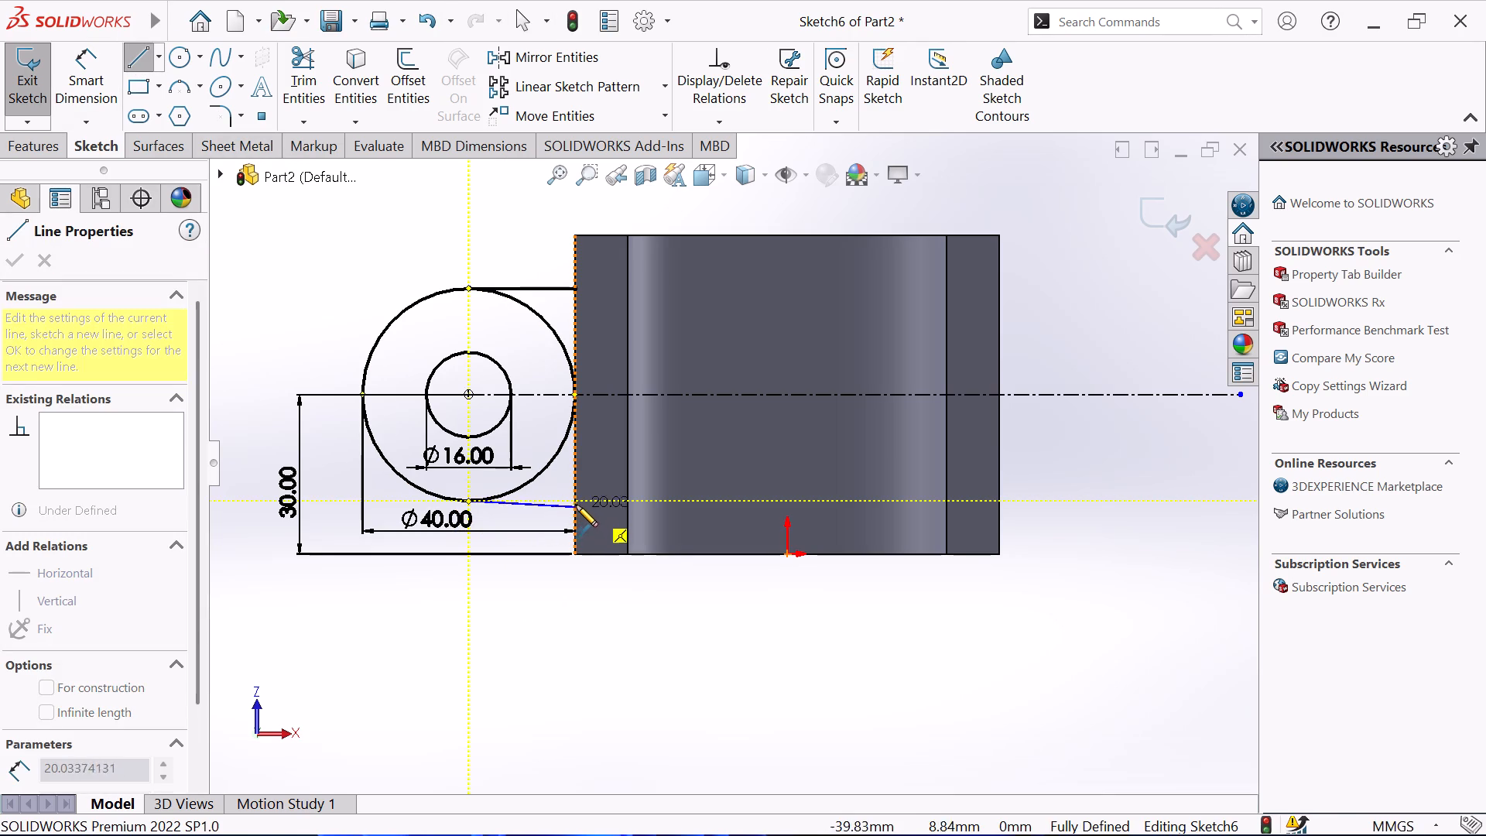
{"action": "left_click", "coordinate": [571, 498]}
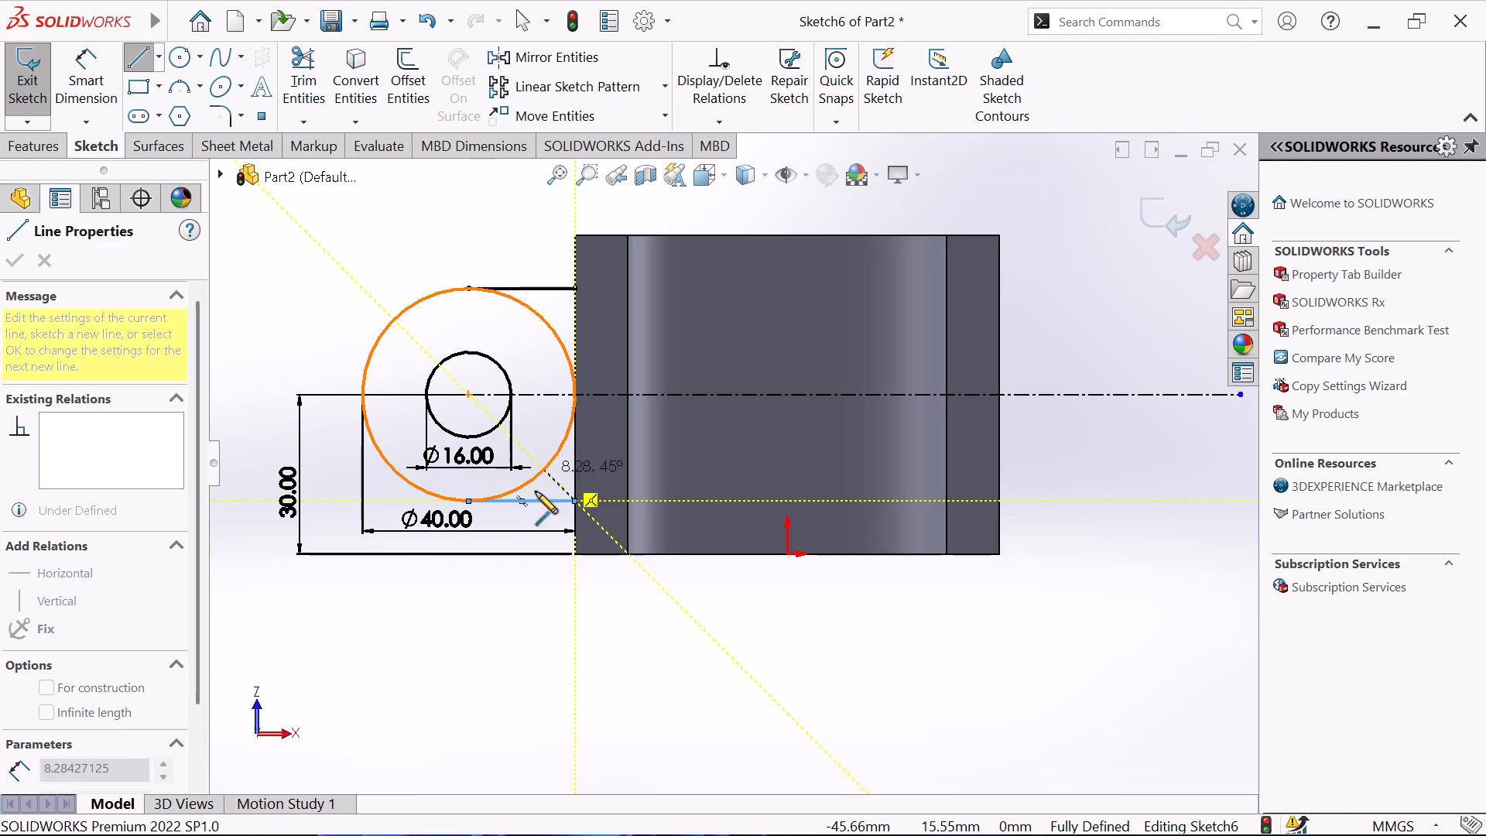
{"action": "right_click", "coordinate": [491, 625]}
{"action": "left_click", "coordinate": [544, 566]}
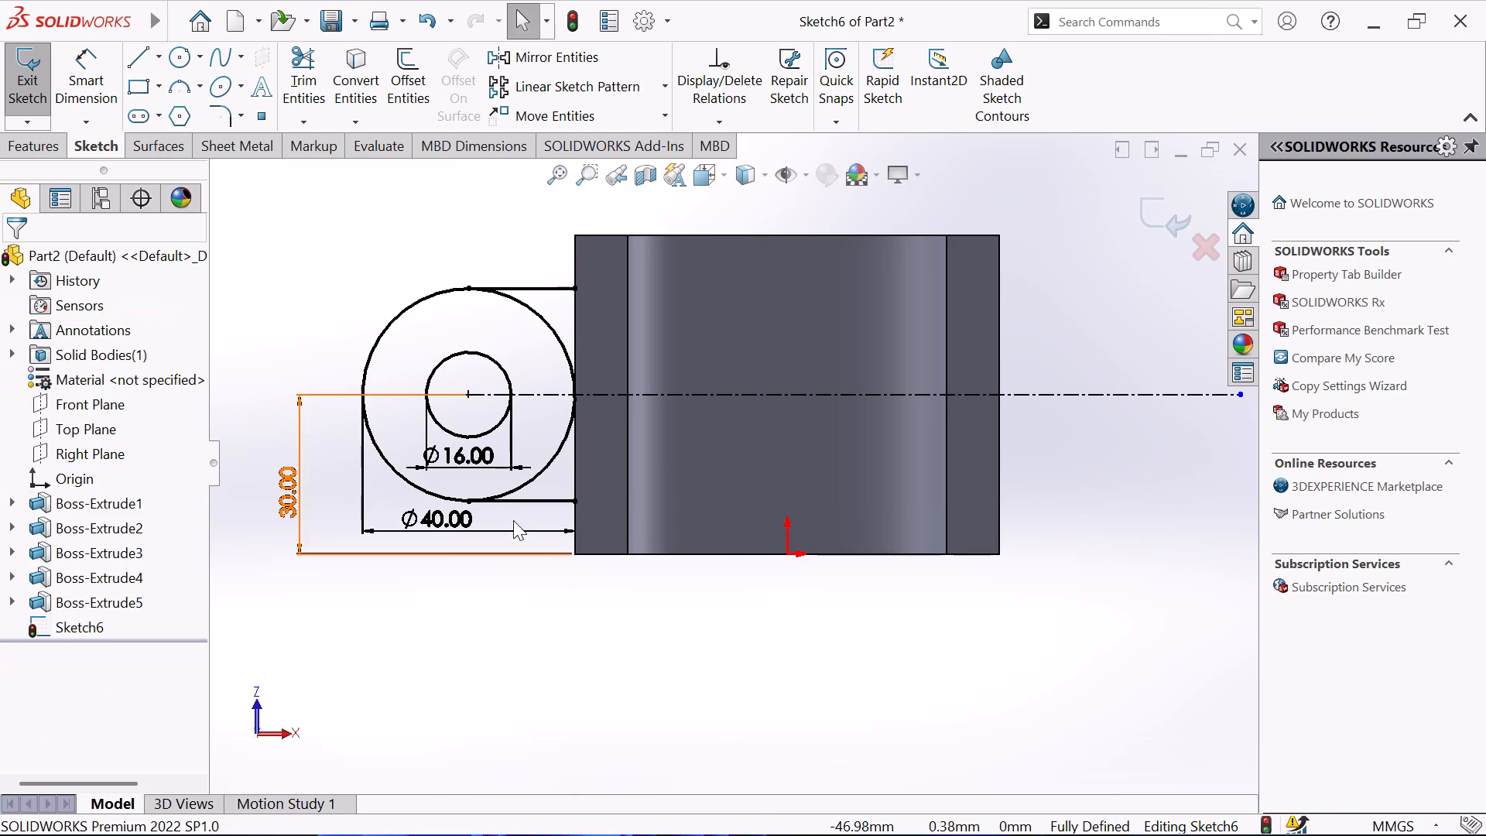
Trim away the two quarter arcs of the 40 mm circle that face the base, between the horizontal lines.
{"action": "left_click", "coordinate": [316, 72]}
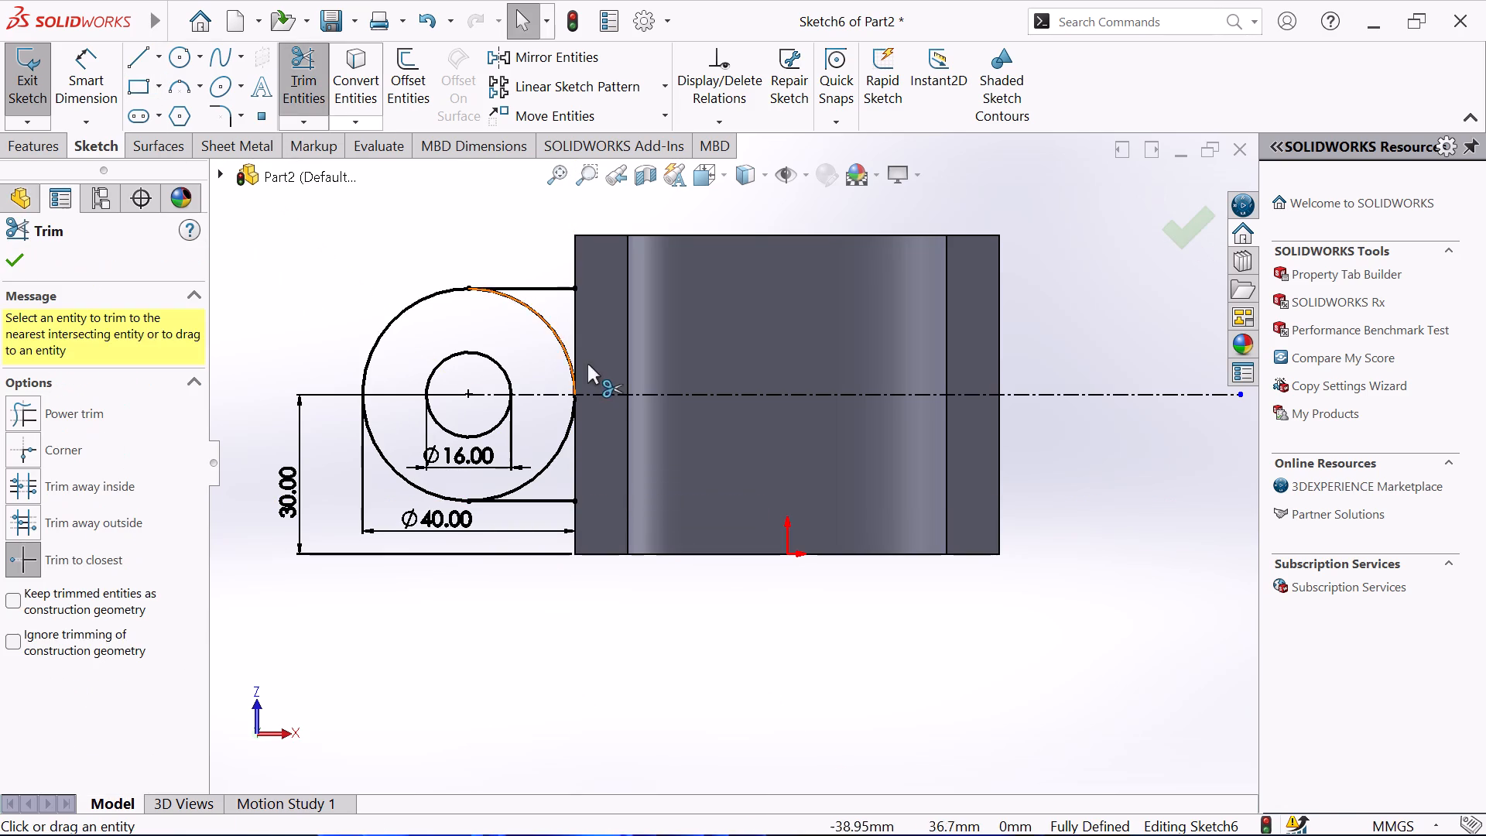
{"action": "left_click", "coordinate": [556, 335]}
{"action": "left_click", "coordinate": [562, 444]}
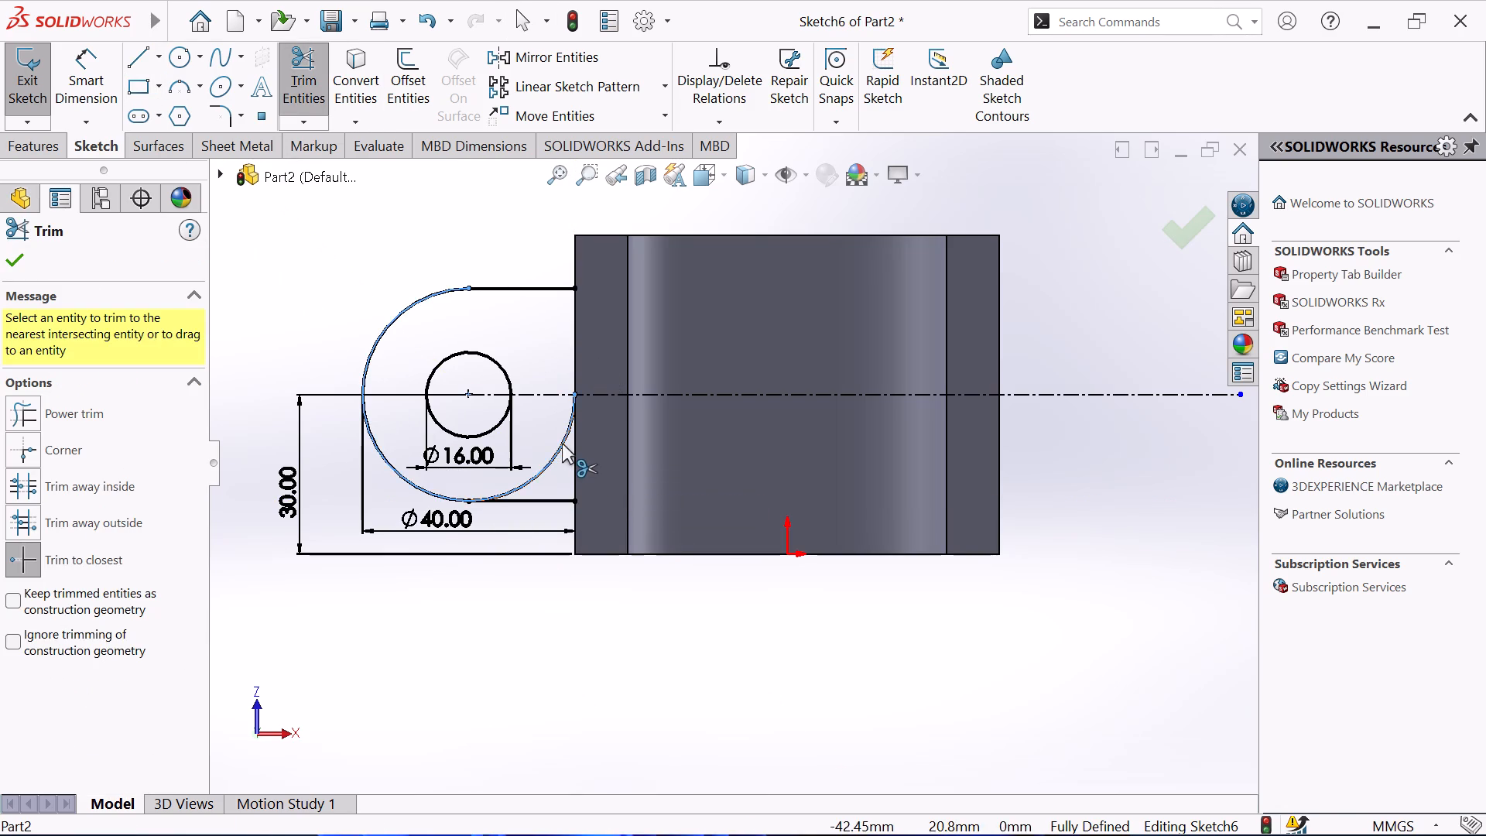
{"action": "right_click", "coordinate": [291, 257]}
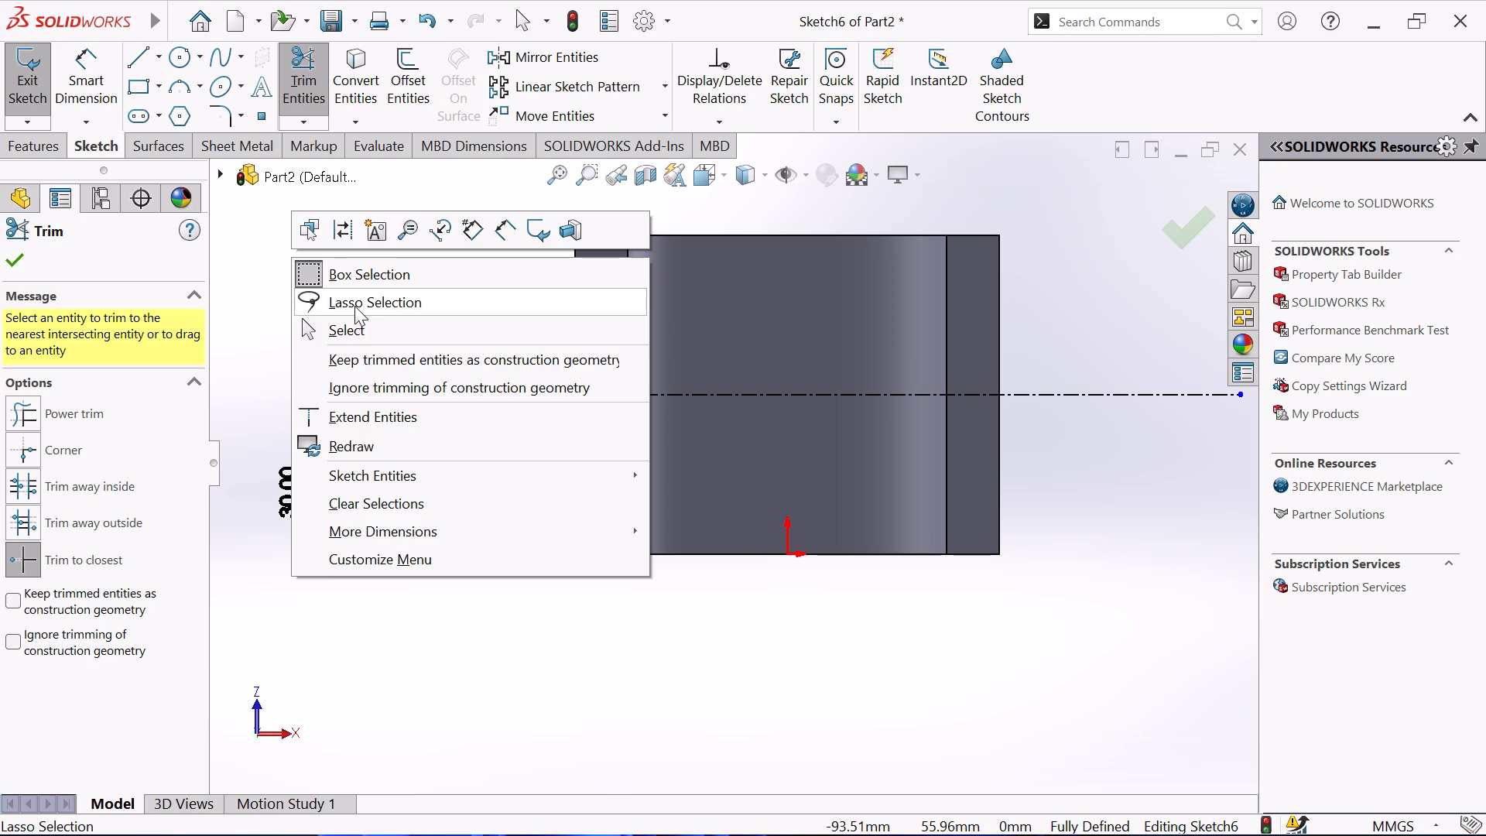
{"action": "left_click", "coordinate": [354, 322]}
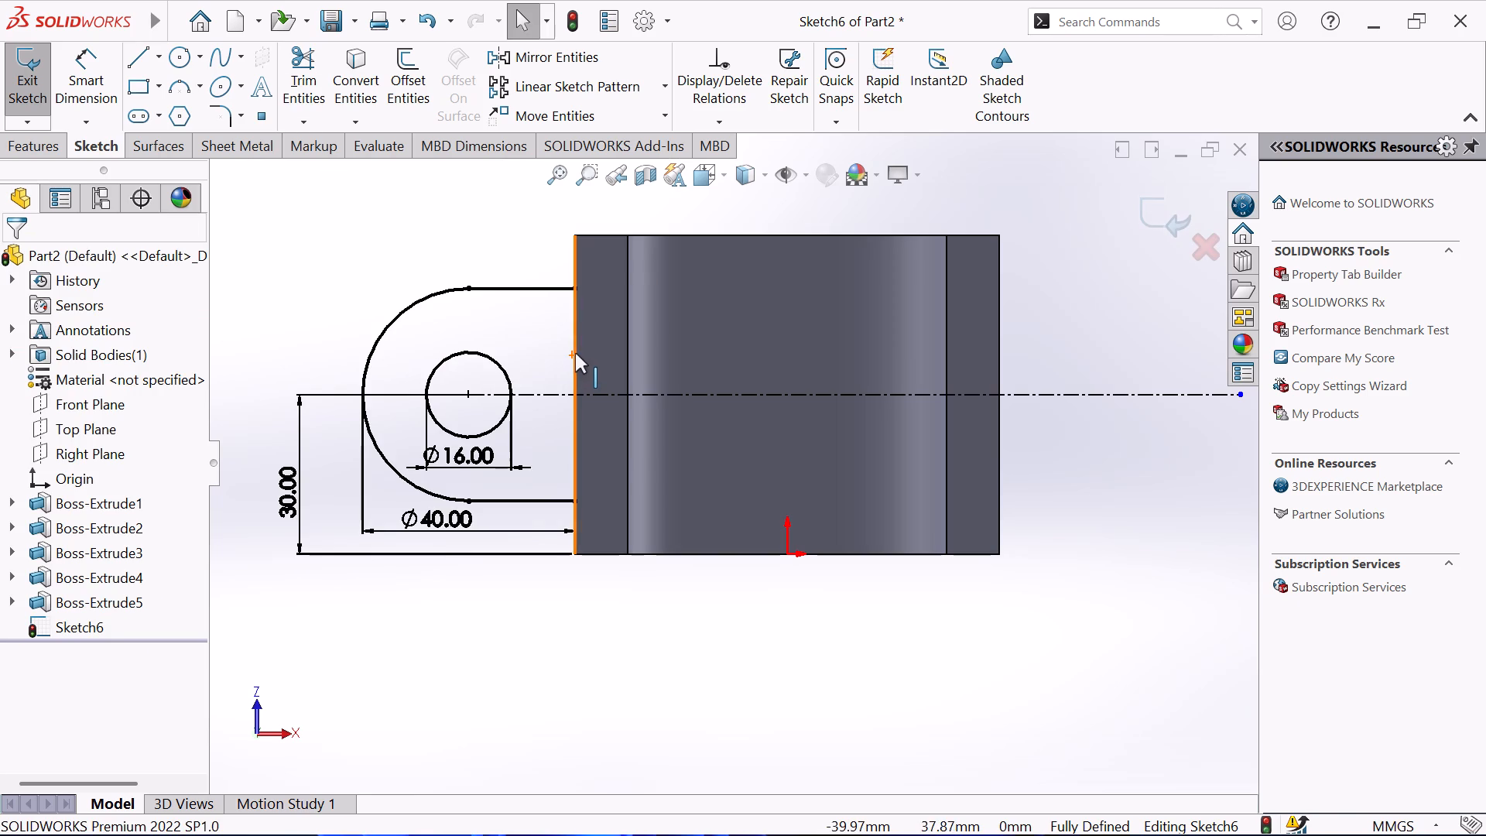
Close the lug profile by converting the base's adjoining side edge and trimming its two ends beyond the horizontal lines.
{"action": "left_click", "coordinate": [575, 353]}
{"action": "left_click", "coordinate": [345, 98]}
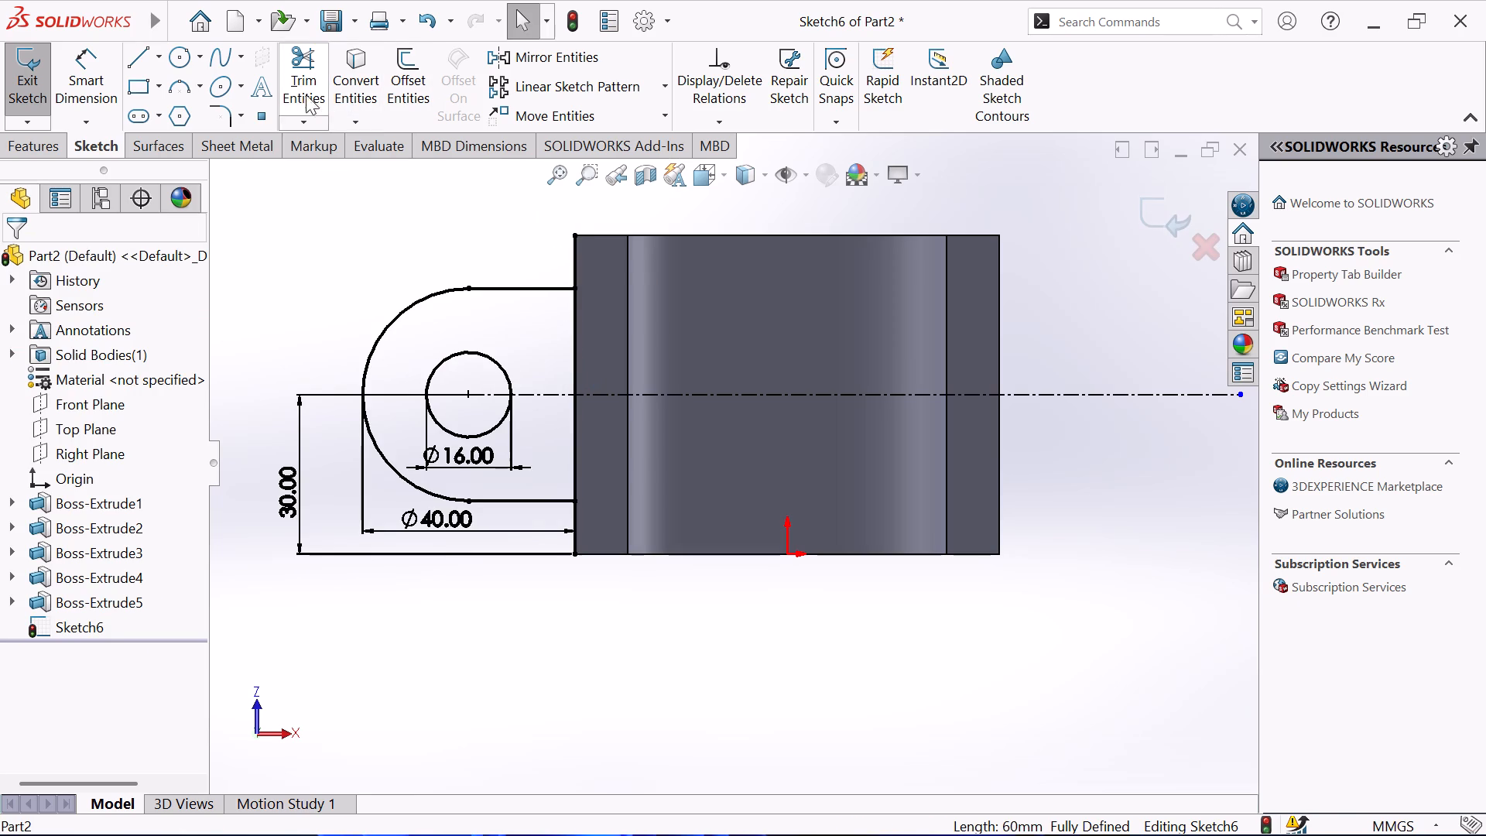
{"action": "left_click", "coordinate": [299, 68]}
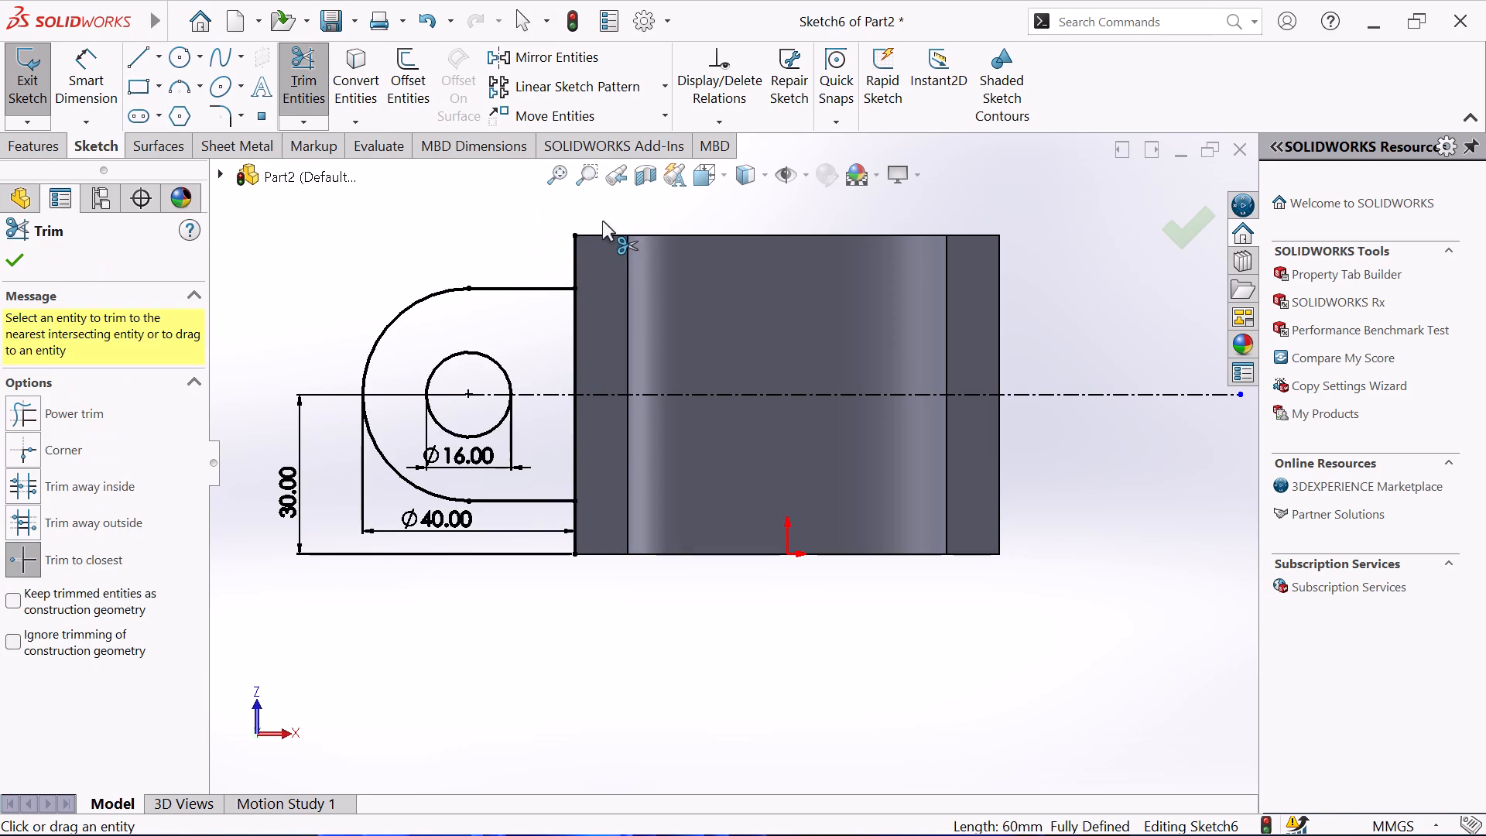
{"action": "left_click", "coordinate": [575, 255]}
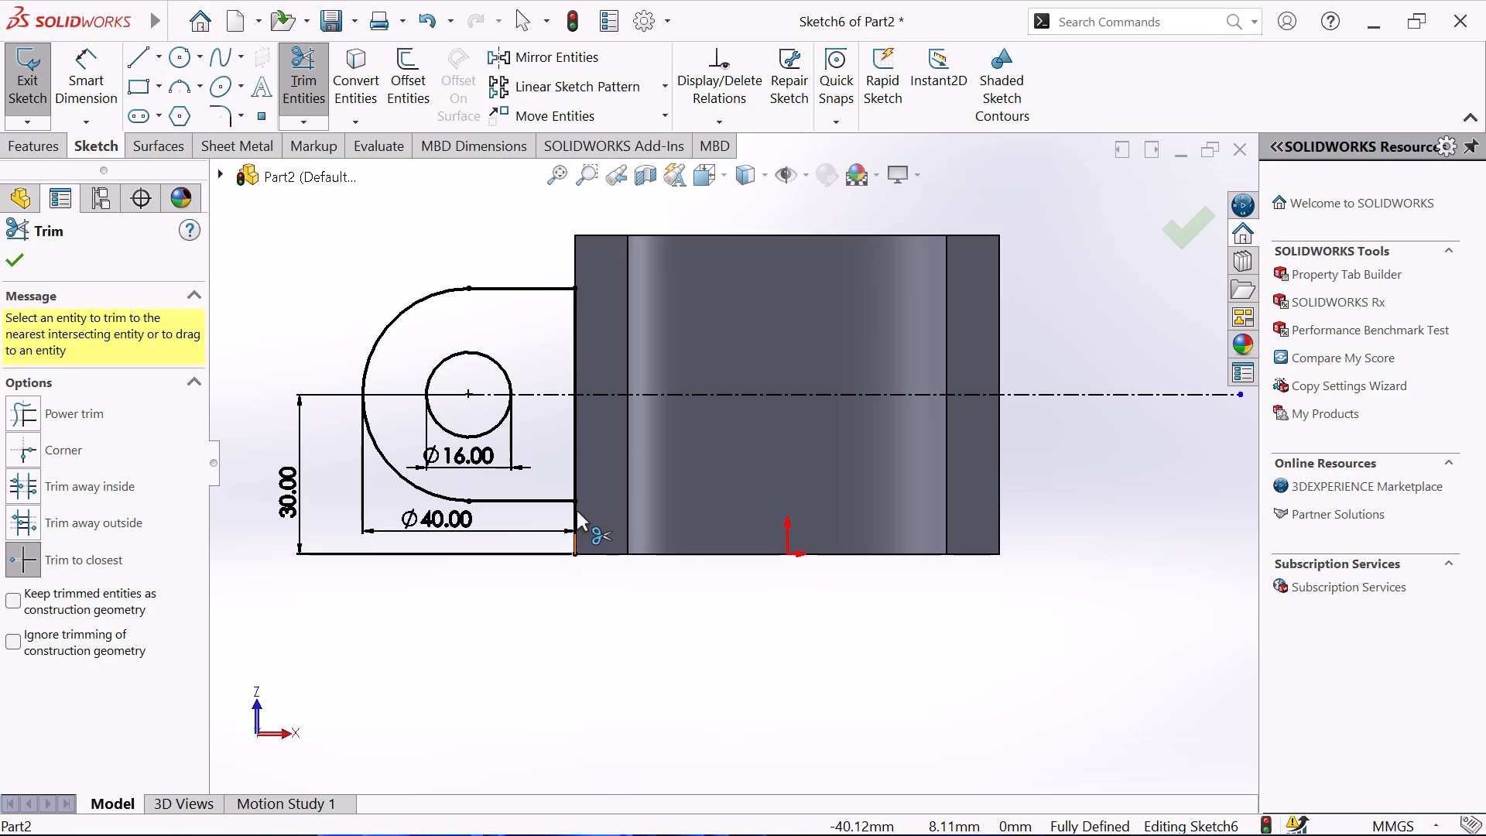
{"action": "left_click", "coordinate": [574, 516]}
{"action": "right_click", "coordinate": [536, 632]}
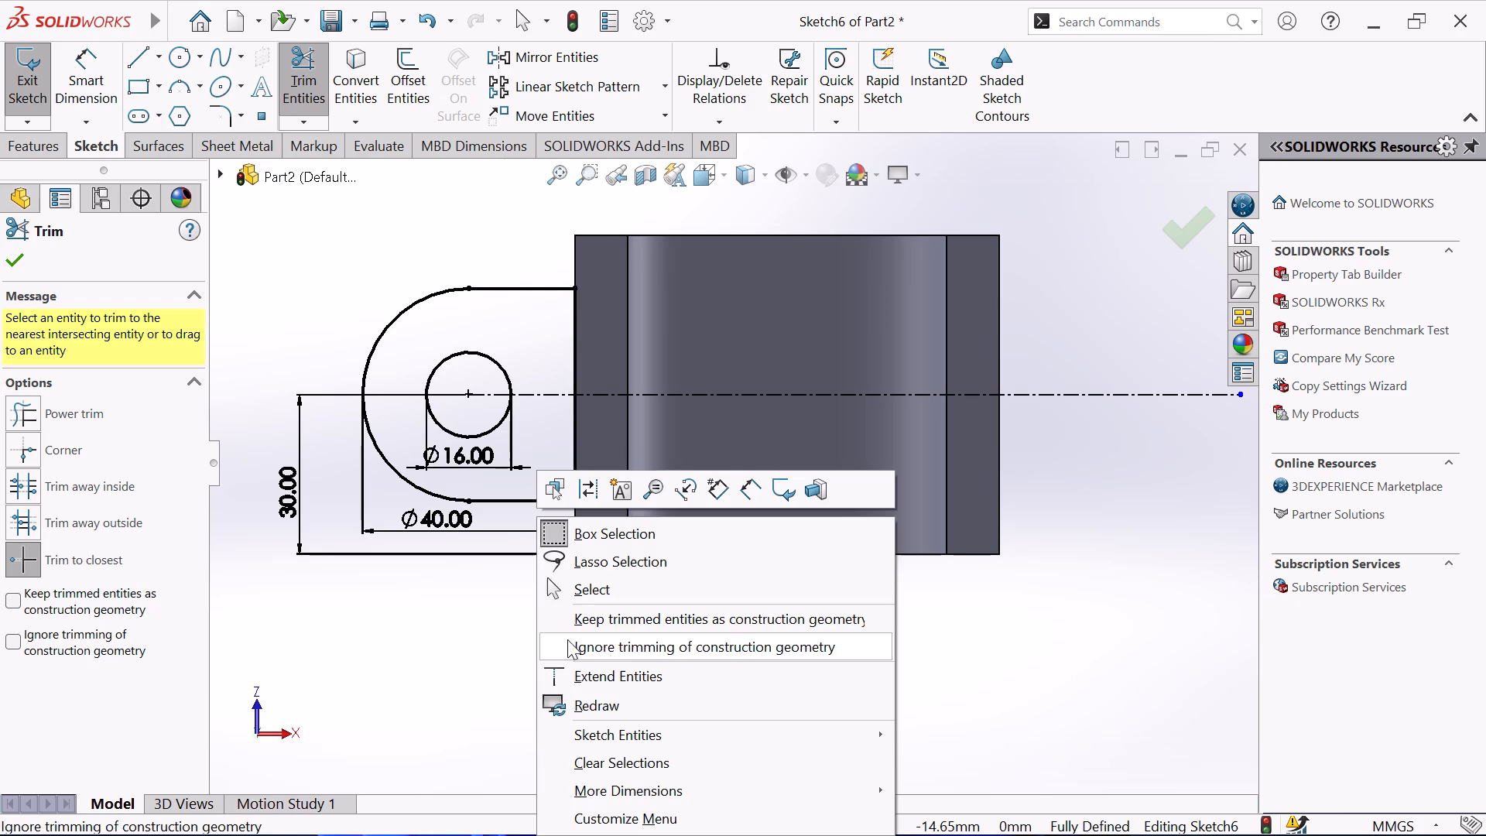
{"action": "left_click", "coordinate": [588, 594]}
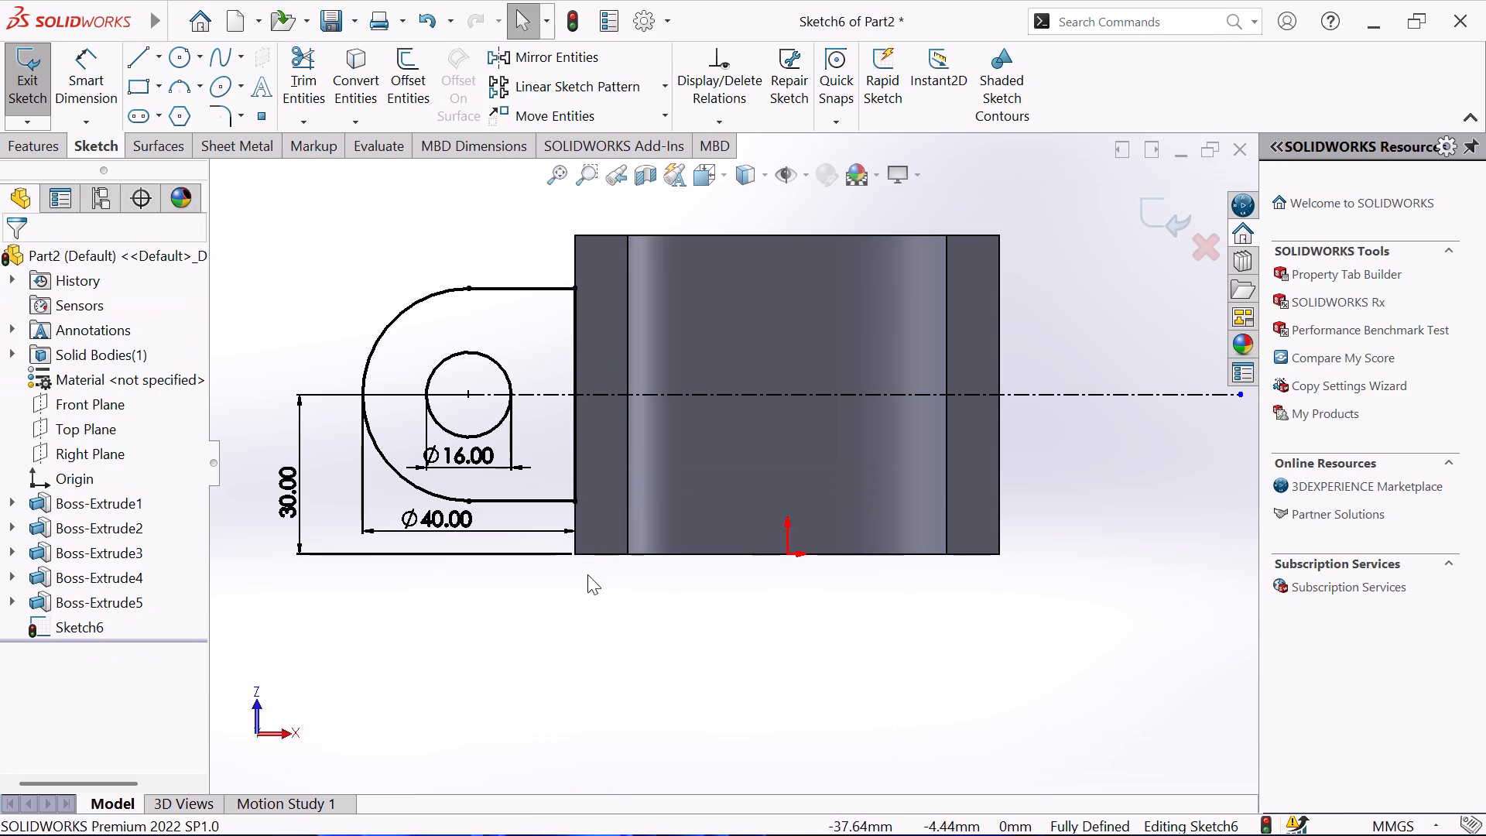
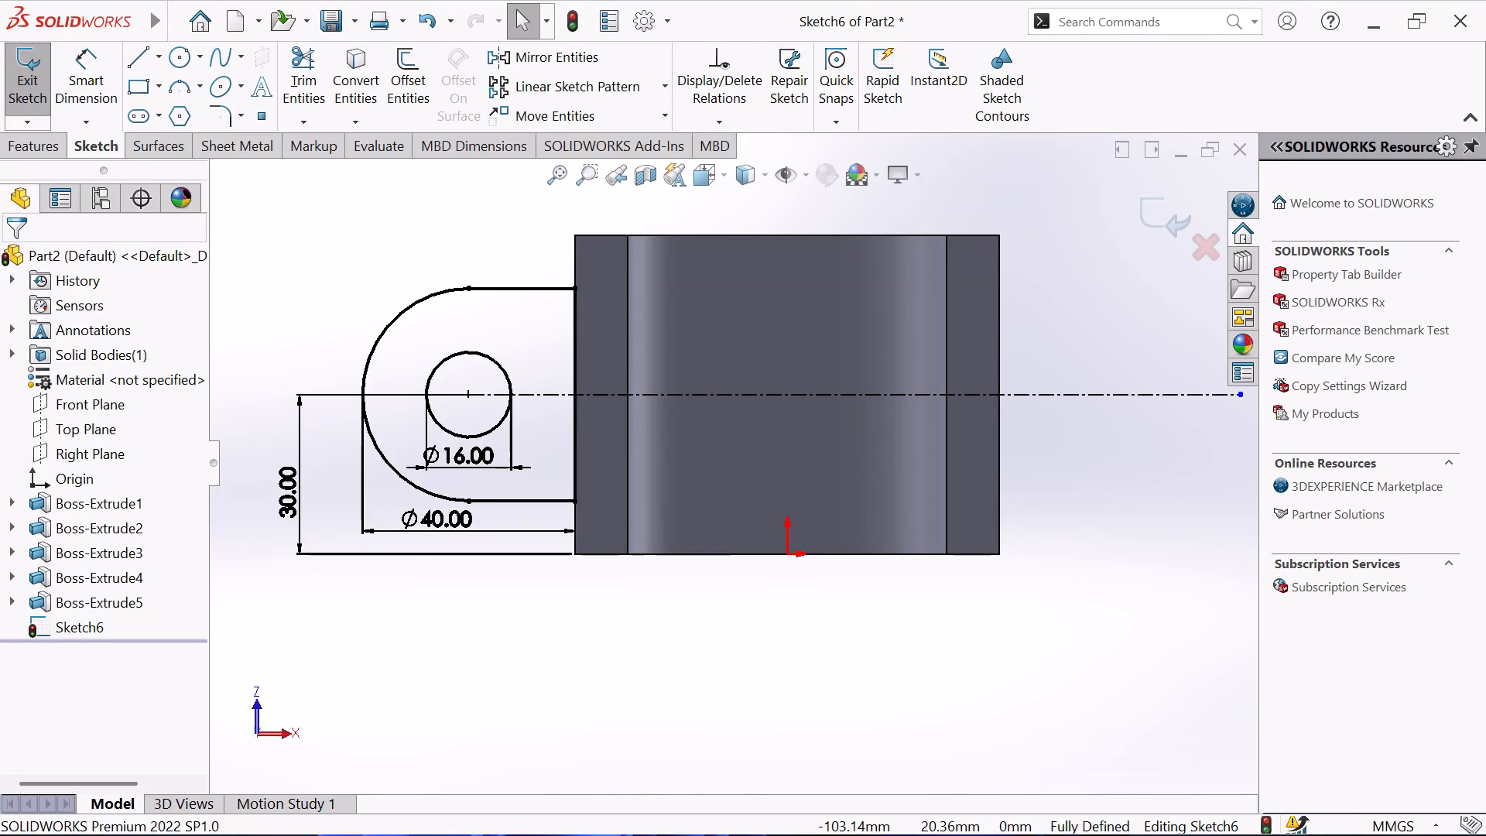
Extrude the closed lug profile 10 mm in the reversed direction, upward alongside the base, with the result merged.
{"action": "left_click", "coordinate": [30, 152]}
{"action": "left_click", "coordinate": [43, 95]}
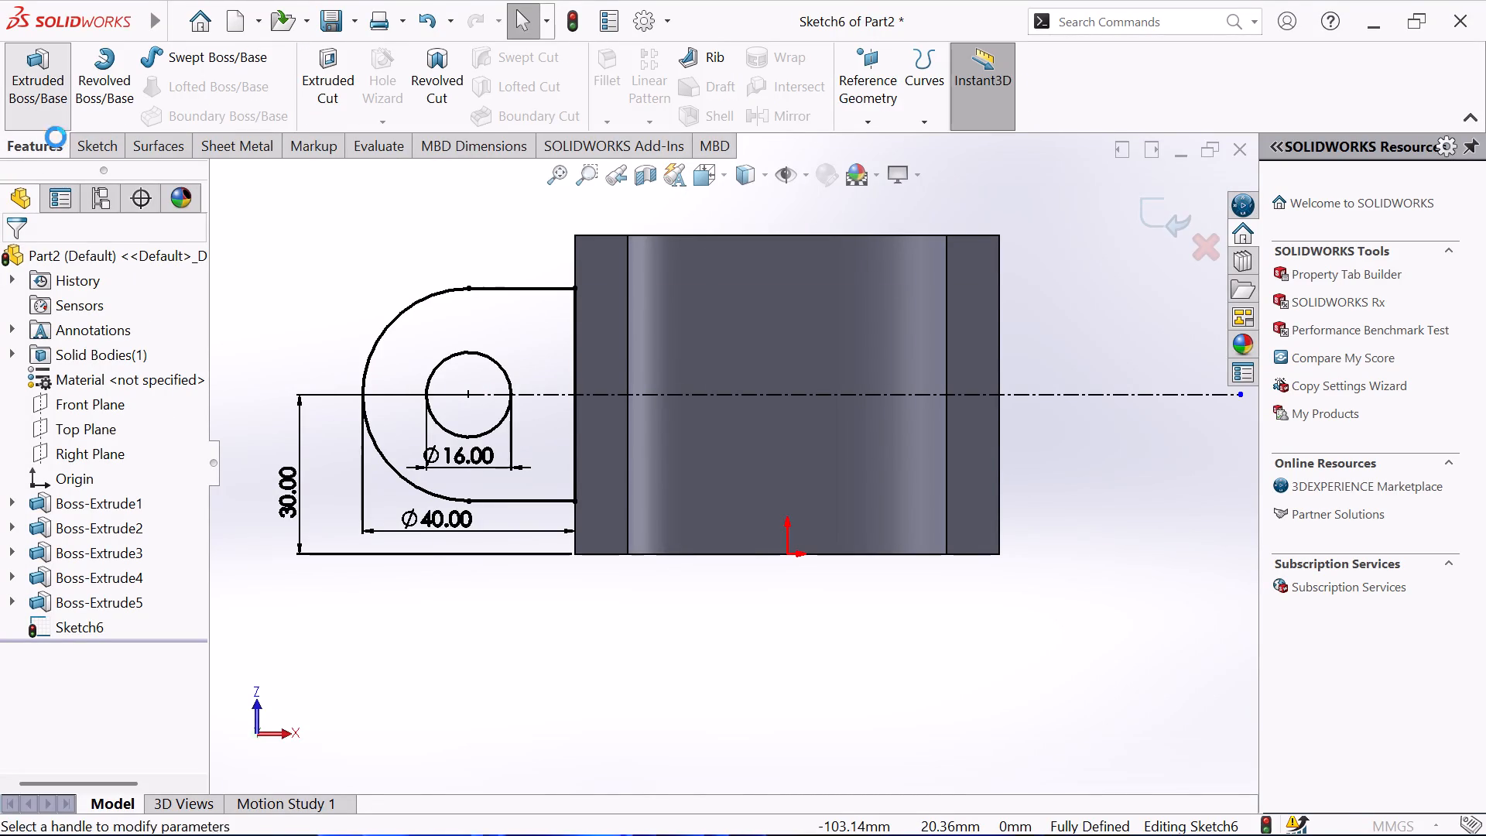
{"action": "middle_click_drag", "start_coordinate": [438, 249], "coordinate": [471, 298]}
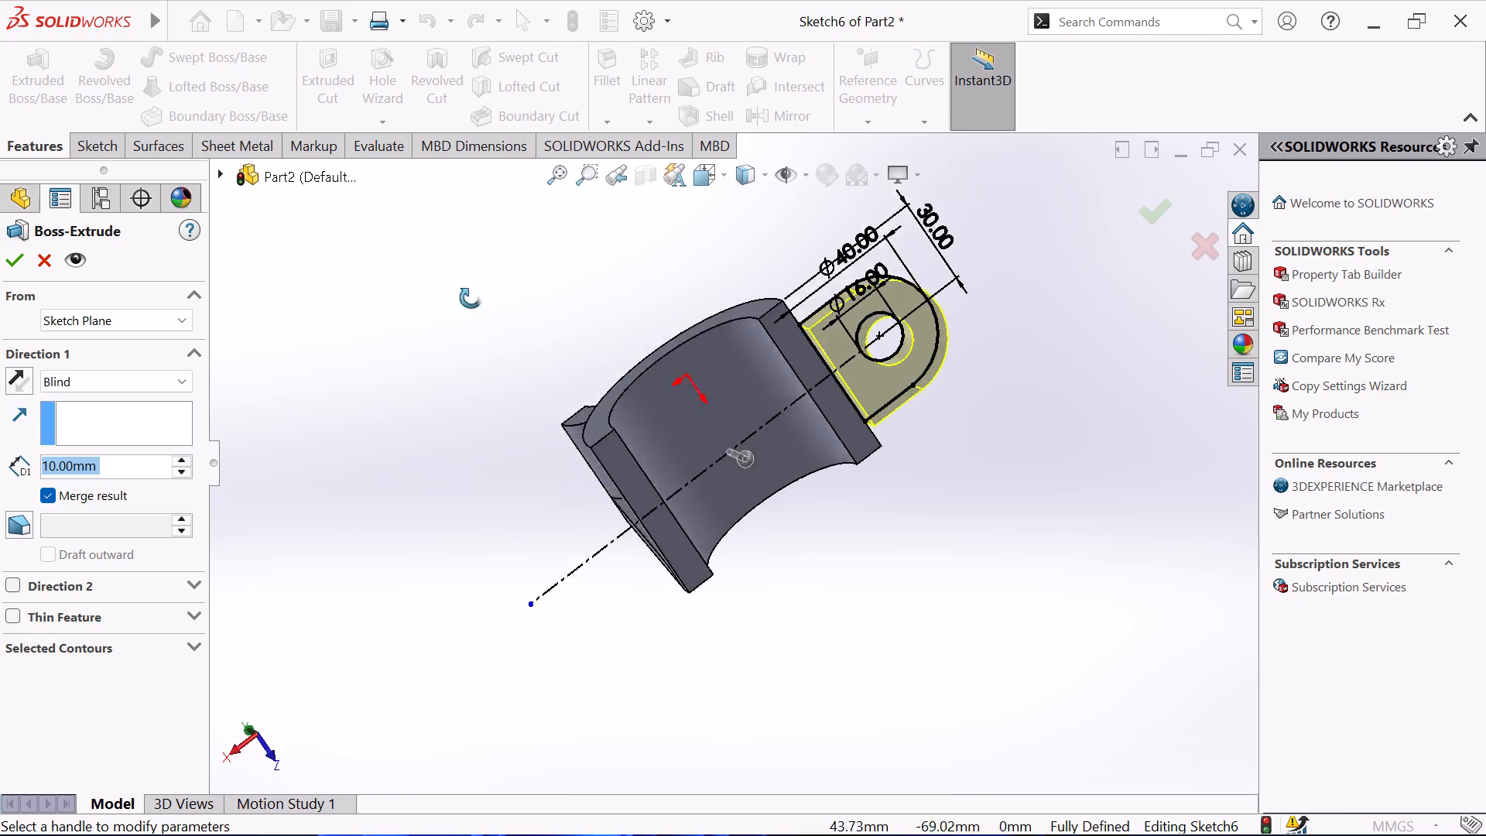
{"action": "middle_click_drag", "start_coordinate": [471, 298], "coordinate": [533, 541]}
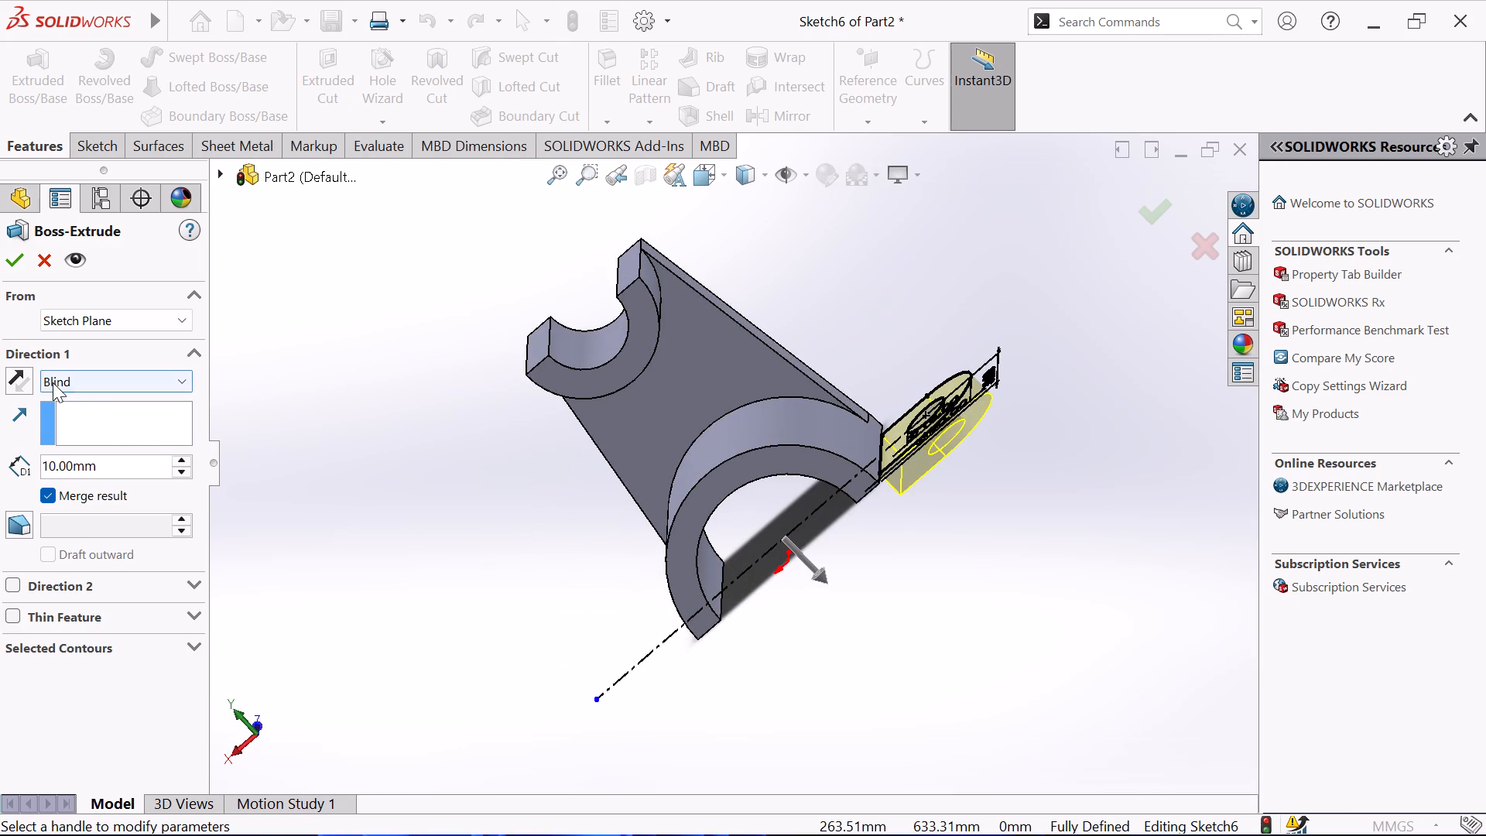
{"action": "left_click", "coordinate": [15, 373]}
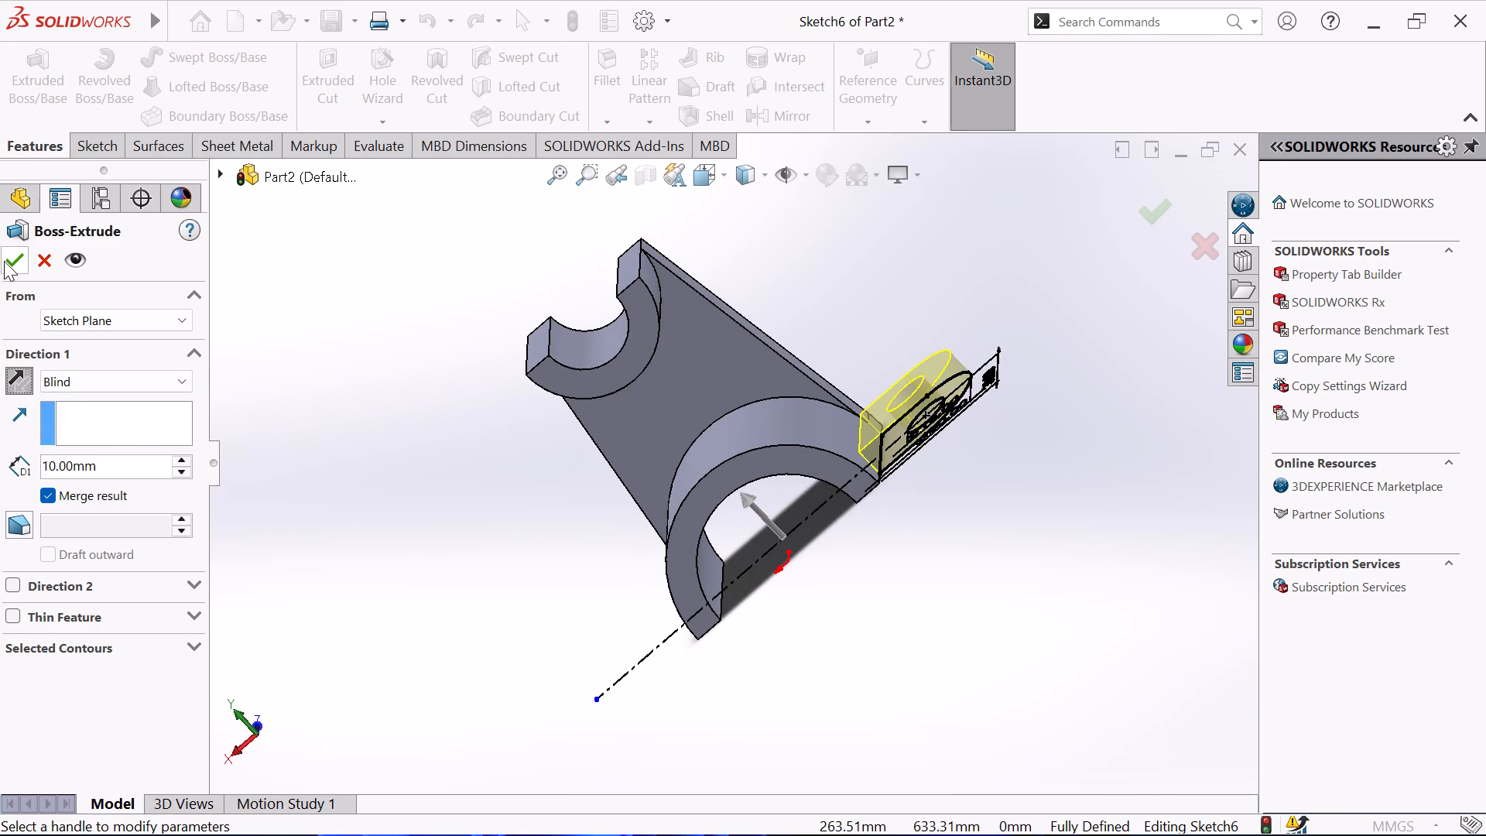
{"action": "left_click", "coordinate": [4, 262]}
{"action": "left_click_drag", "start_coordinate": [202, 310], "coordinate": [282, 341]}
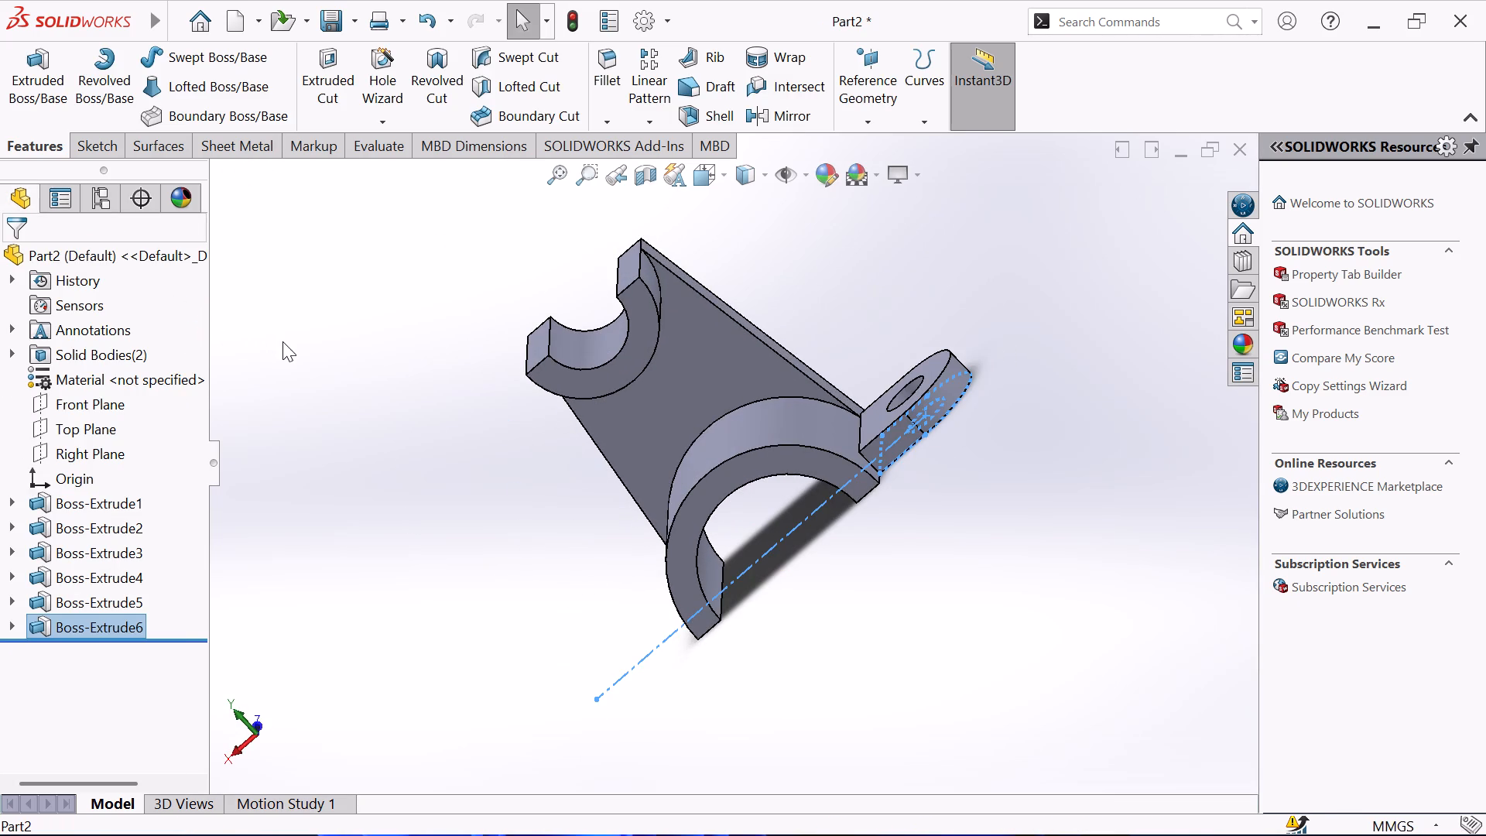
Examine the joint where the new lug meets the curved side of the base.
{"action": "middle_click_drag", "start_coordinate": [373, 322], "coordinate": [462, 354]}
{"action": "scroll", "coordinate": [813, 420], "scroll_direction": "down", "scroll_amount": 2}
{"action": "middle_click_drag", "start_coordinate": [988, 436], "coordinate": [980, 481]}
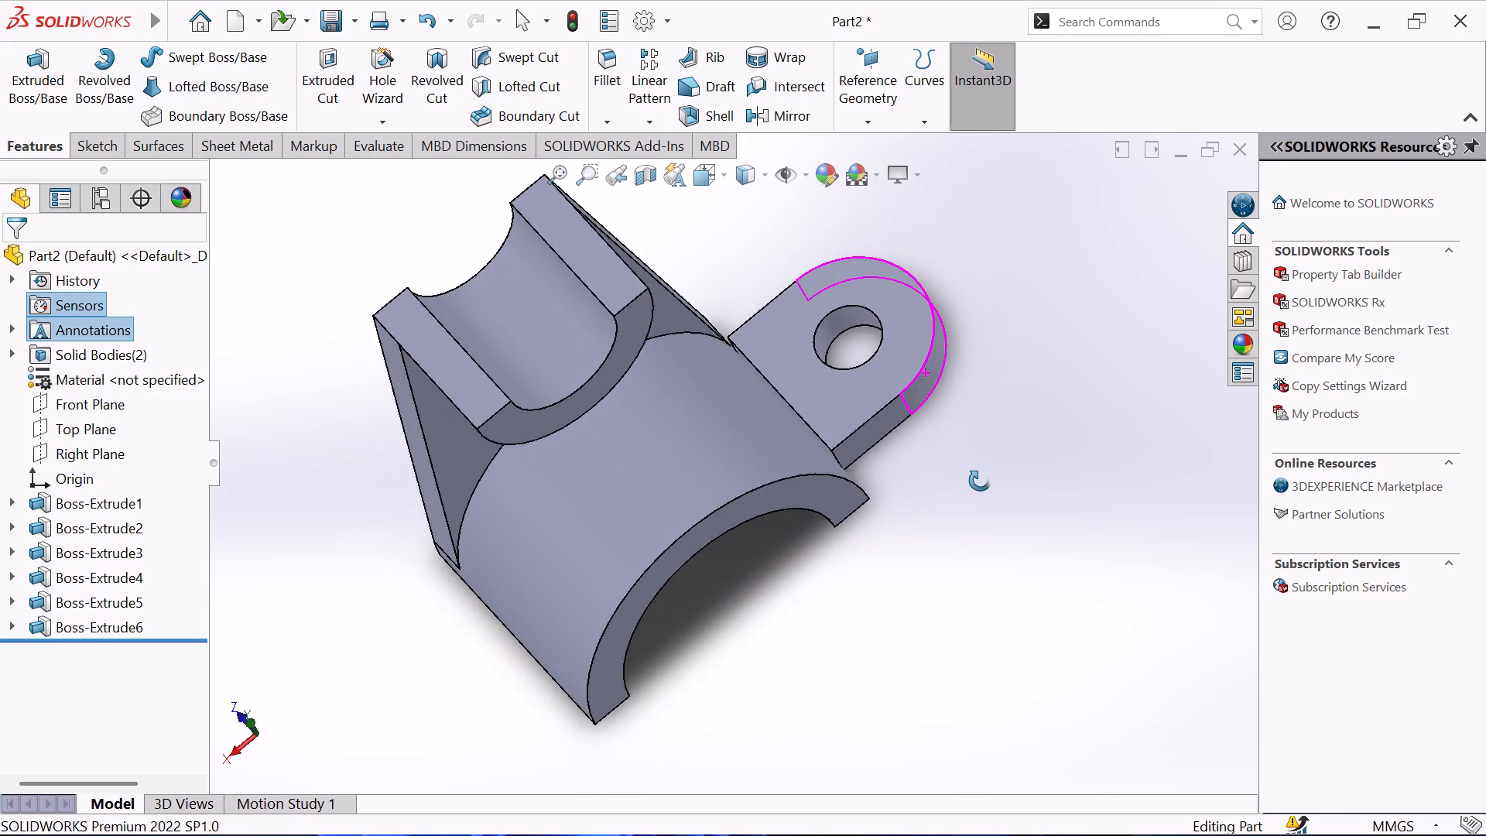
{"action": "middle_click_drag", "start_coordinate": [980, 481], "coordinate": [981, 477]}
{"action": "scroll", "coordinate": [827, 461], "scroll_direction": "down", "scroll_amount": 3}
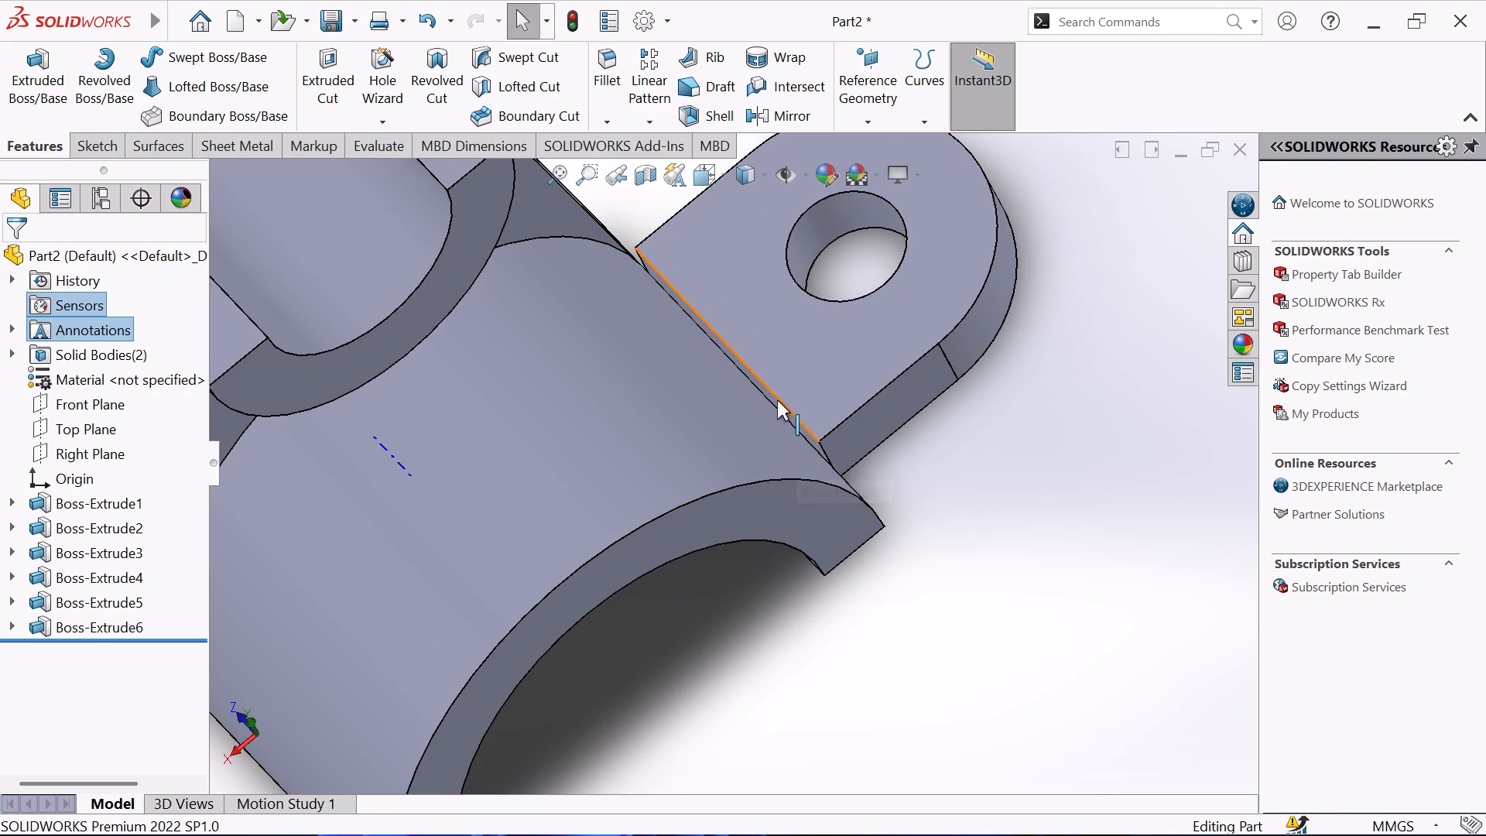
{"action": "double_click", "coordinate": [778, 409]}
{"action": "left_click", "coordinate": [1041, 516]}
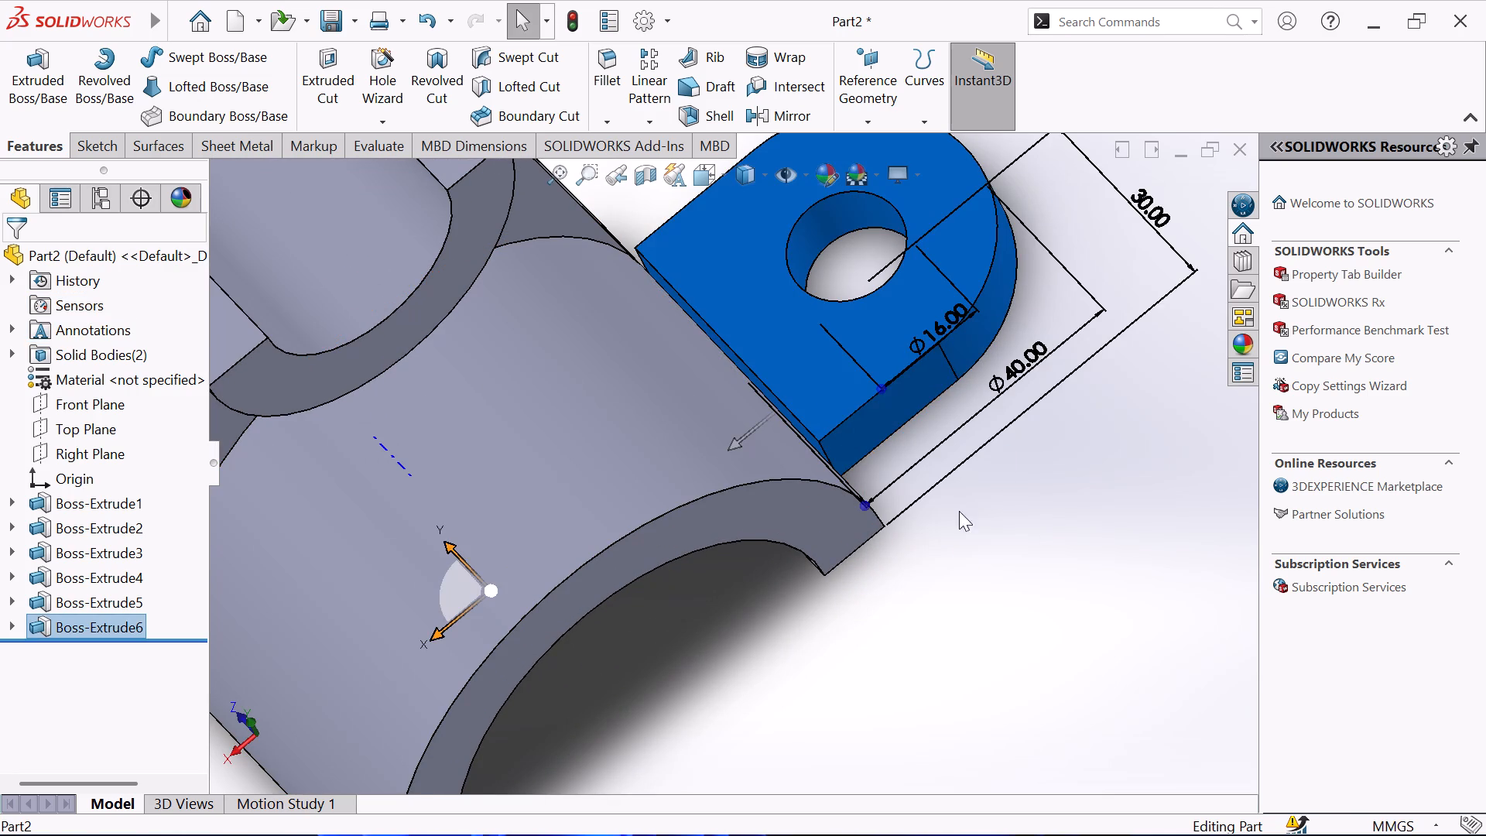
{"action": "middle_click_drag", "start_coordinate": [937, 461], "coordinate": [948, 429]}
{"action": "scroll", "coordinate": [784, 419], "scroll_direction": "down", "scroll_amount": 3}
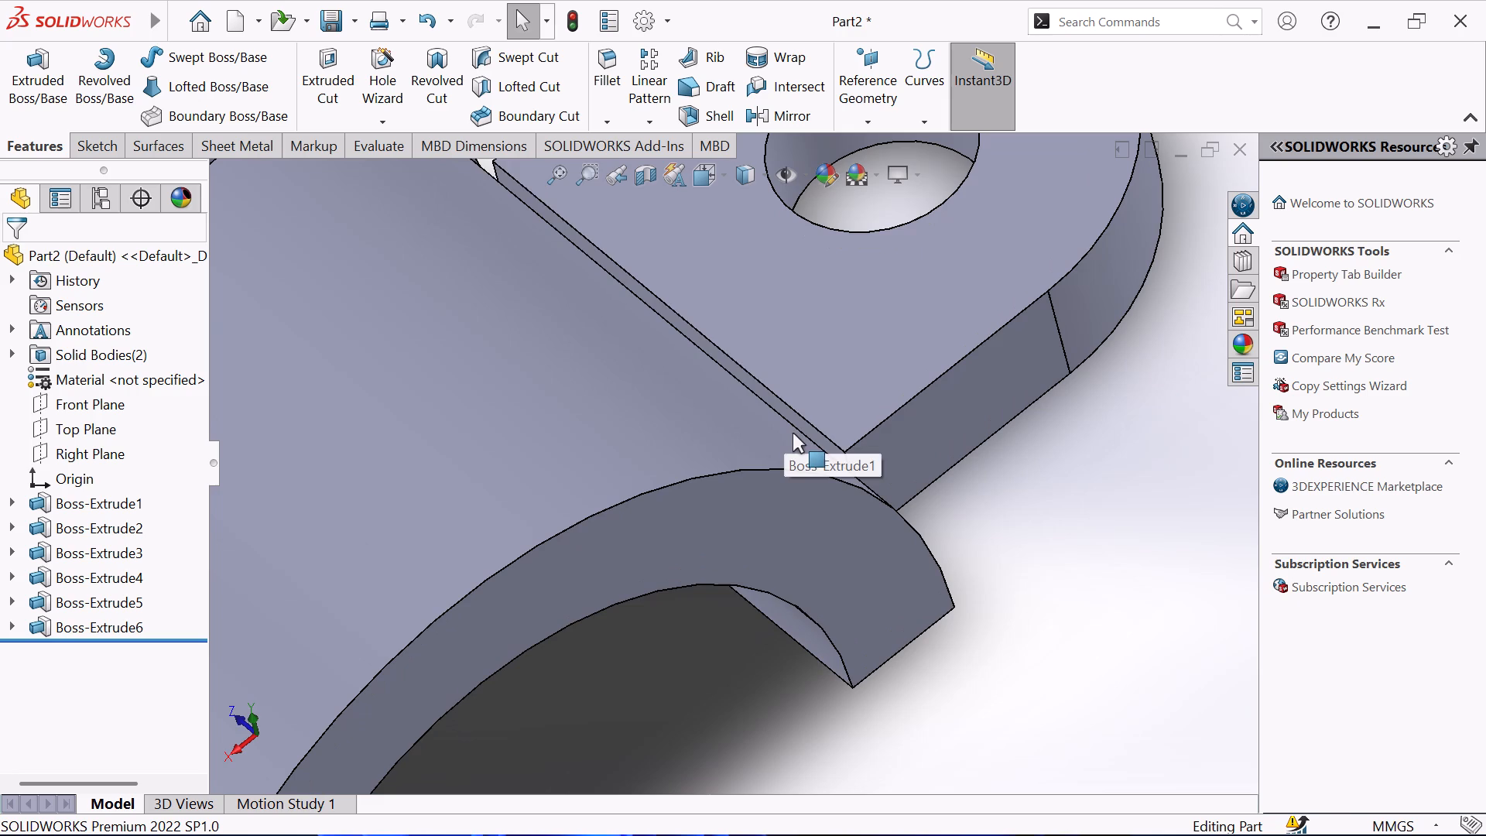
{"action": "double_click", "coordinate": [802, 430]}
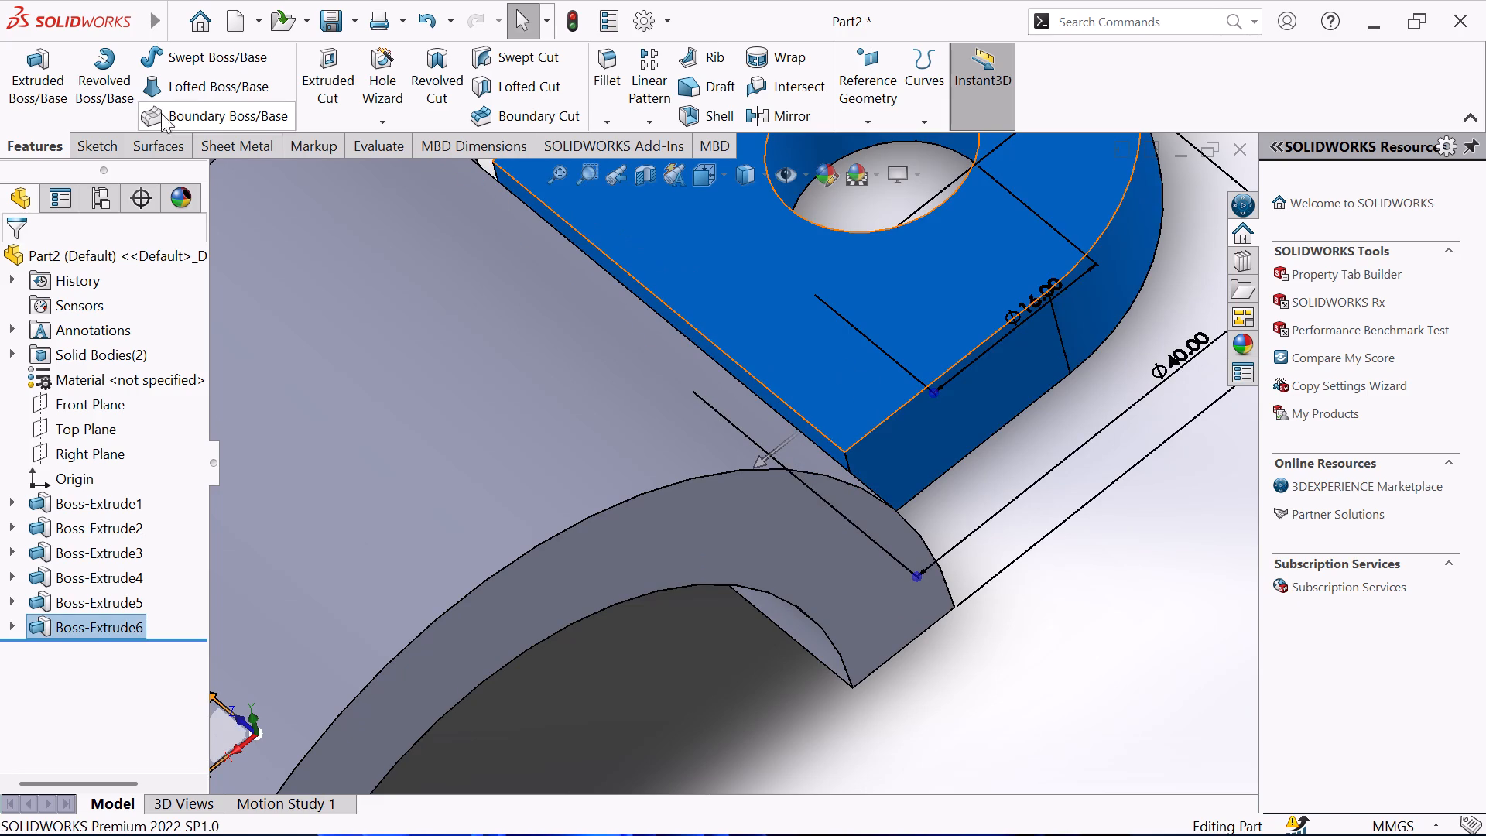
Sketch on the lug's flat end face that faces the base, converting that face's outline into sketch entities.
{"action": "left_click", "coordinate": [98, 145]}
{"action": "left_click", "coordinate": [43, 89]}
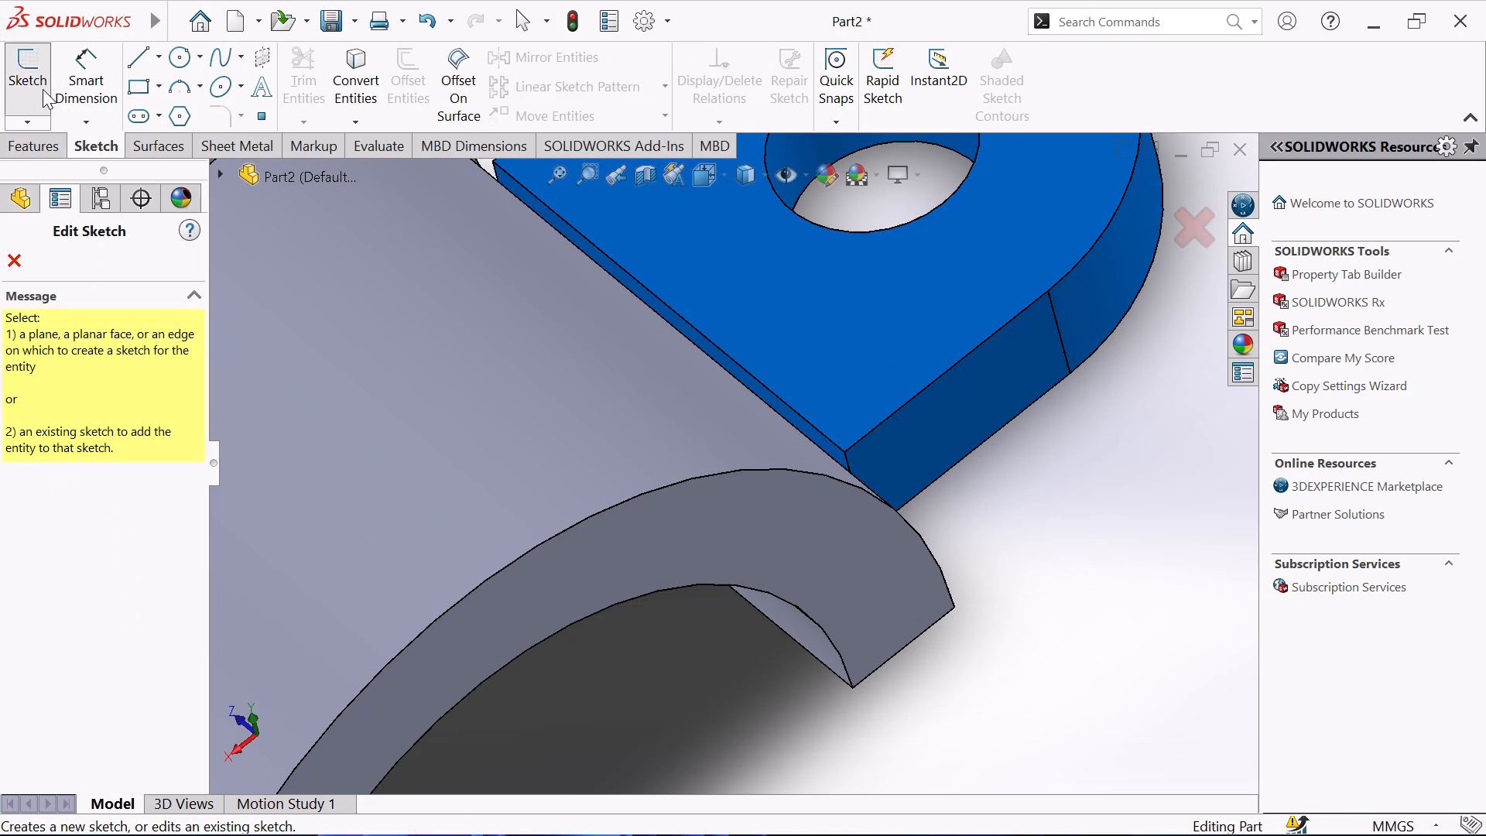
{"action": "left_click", "coordinate": [799, 423]}
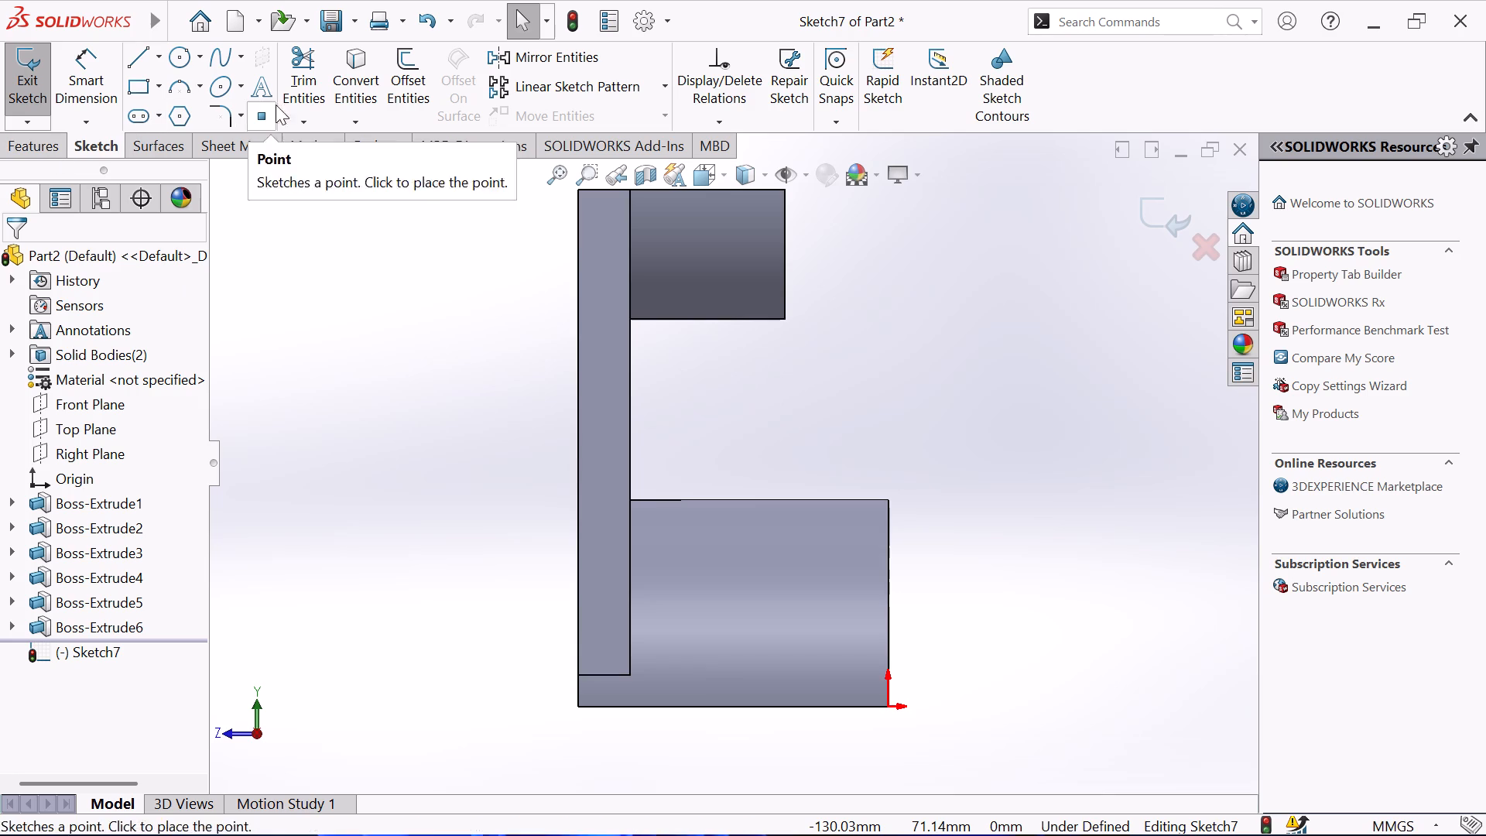
{"action": "left_click", "coordinate": [343, 87]}
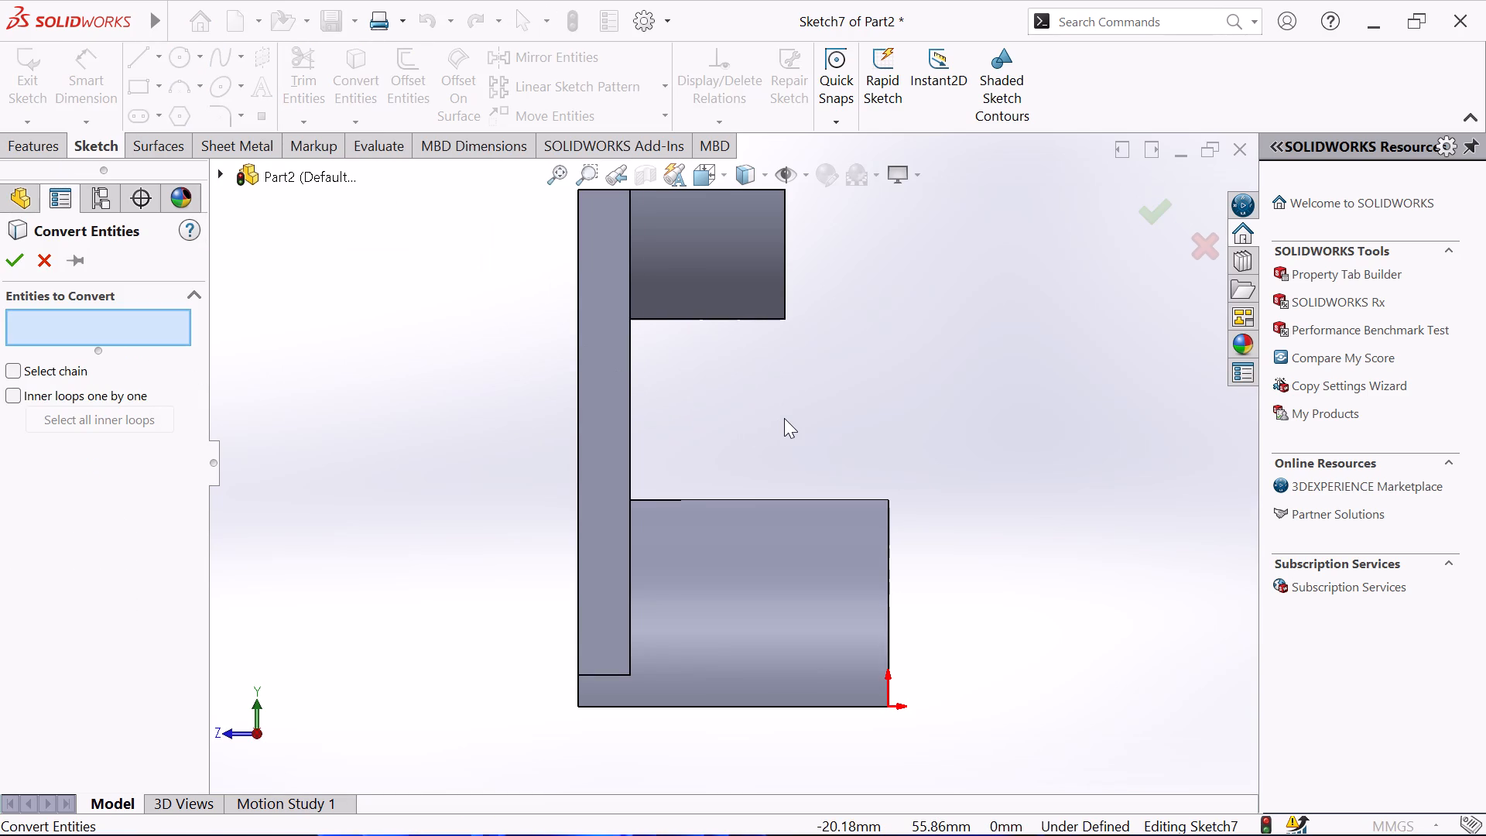
{"action": "scroll", "coordinate": [784, 418], "scroll_direction": "down", "scroll_amount": 1}
{"action": "middle_click_drag", "start_coordinate": [784, 418], "coordinate": [630, 494]}
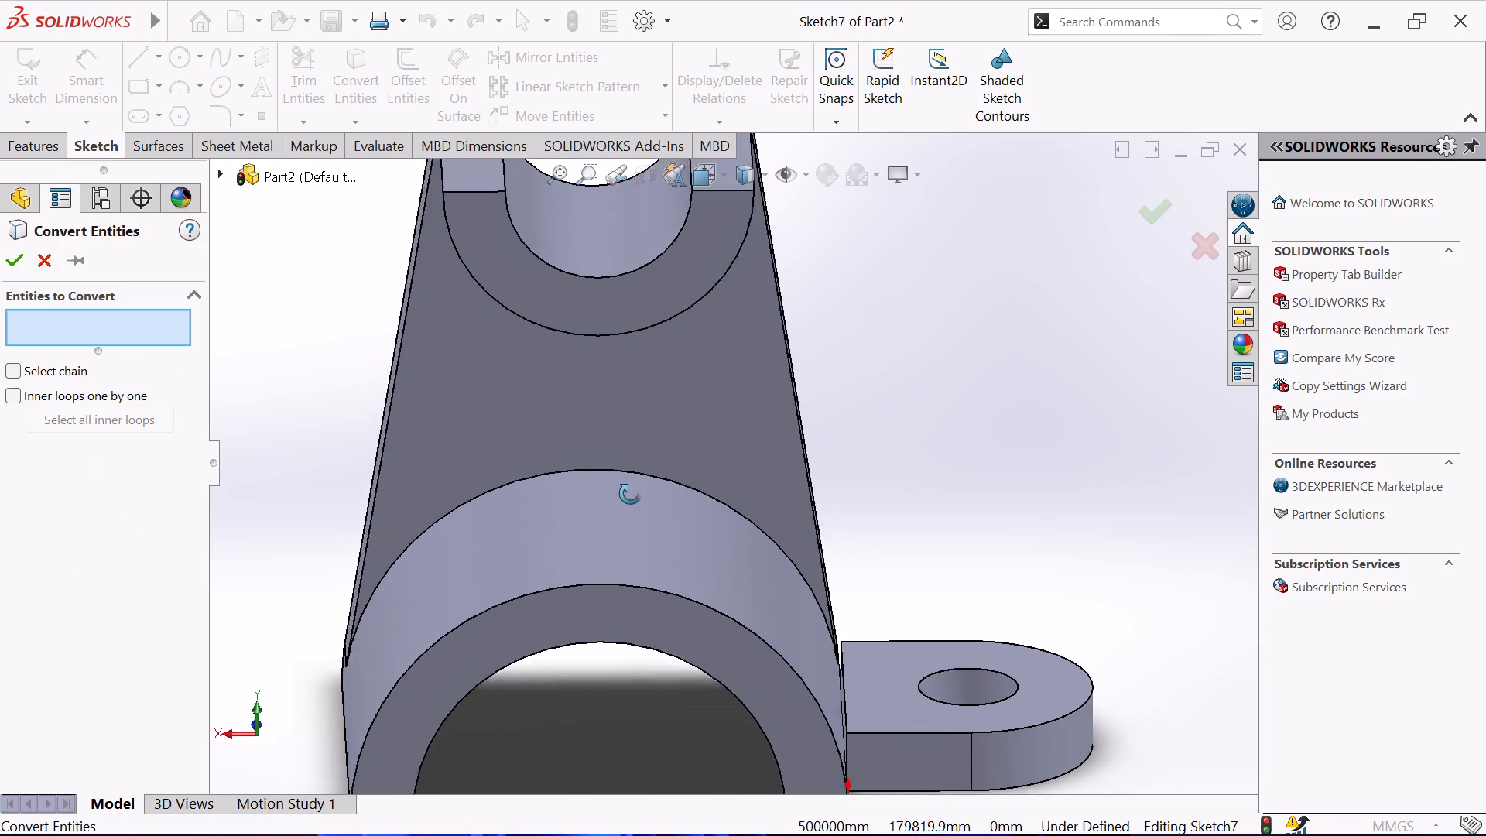
{"action": "middle_click_drag", "start_coordinate": [630, 494], "coordinate": [636, 505]}
{"action": "scroll", "coordinate": [820, 620], "scroll_direction": "down", "scroll_amount": 3}
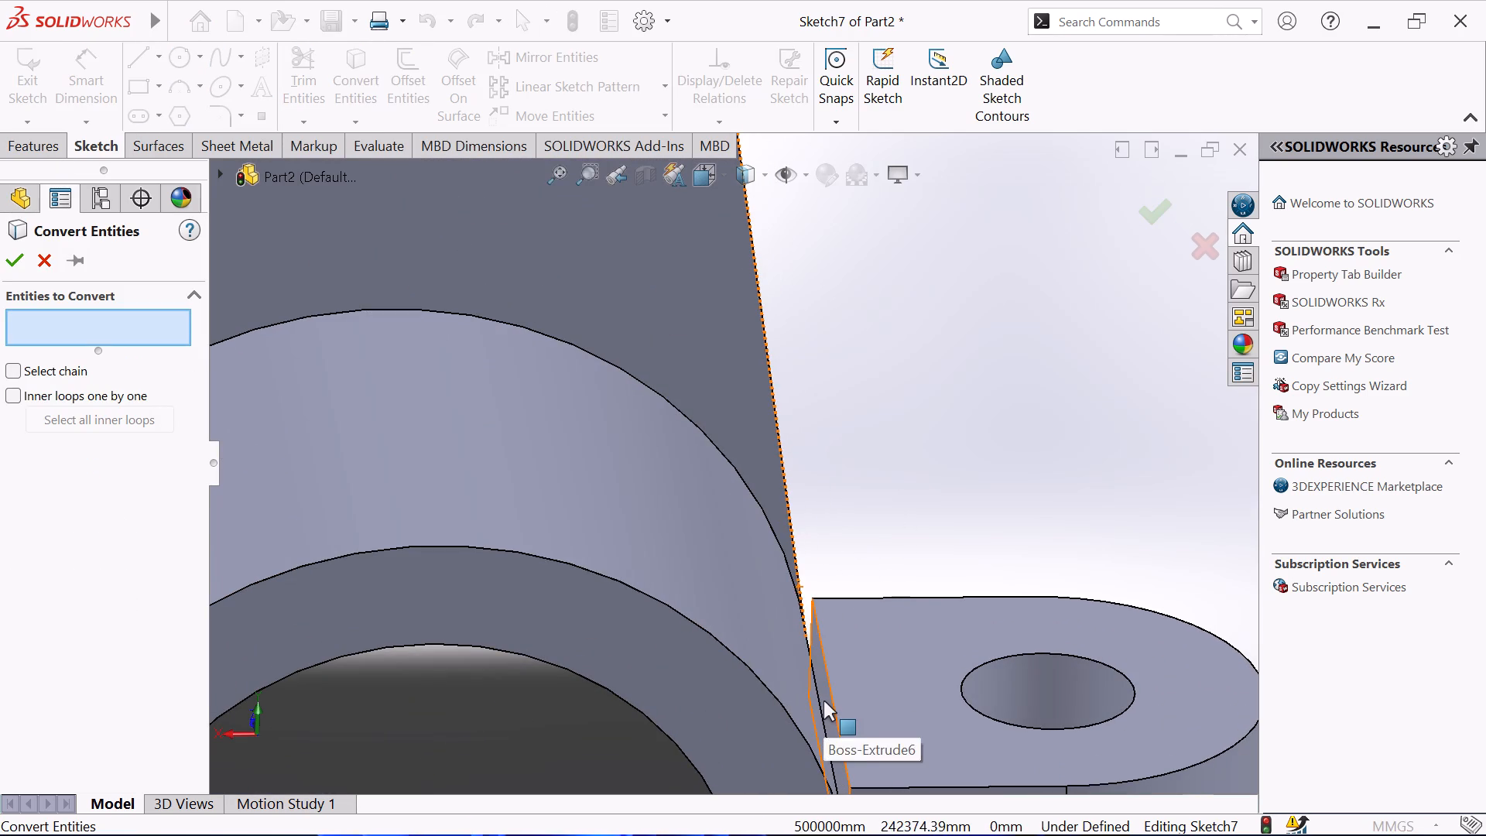
{"action": "left_click", "coordinate": [823, 701]}
{"action": "left_click", "coordinate": [16, 248]}
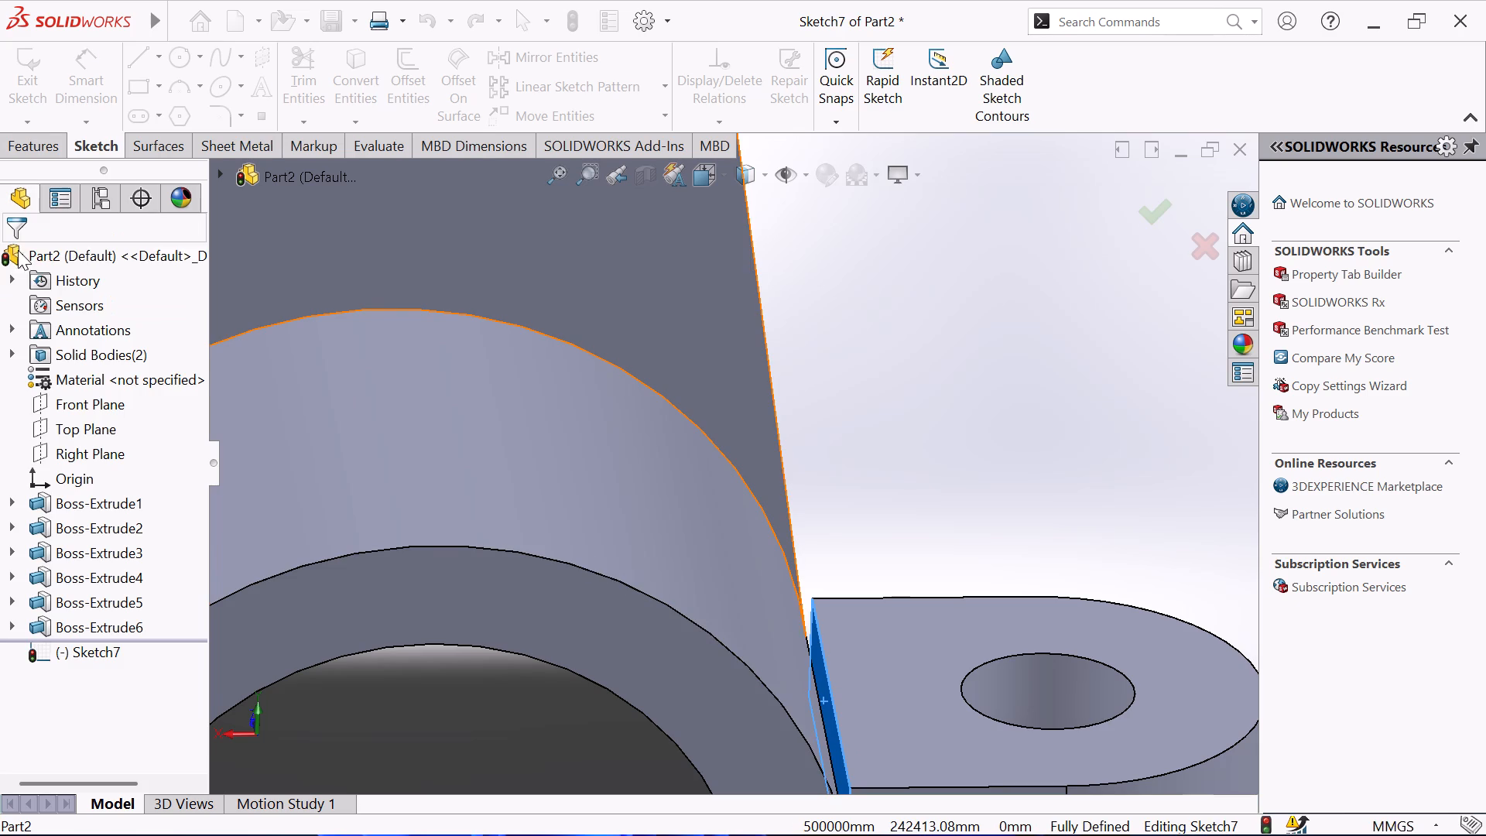
Extrude the converted end-face outline 5 mm into the base, merging the lug with the half-ring.
{"action": "left_click", "coordinate": [18, 158]}
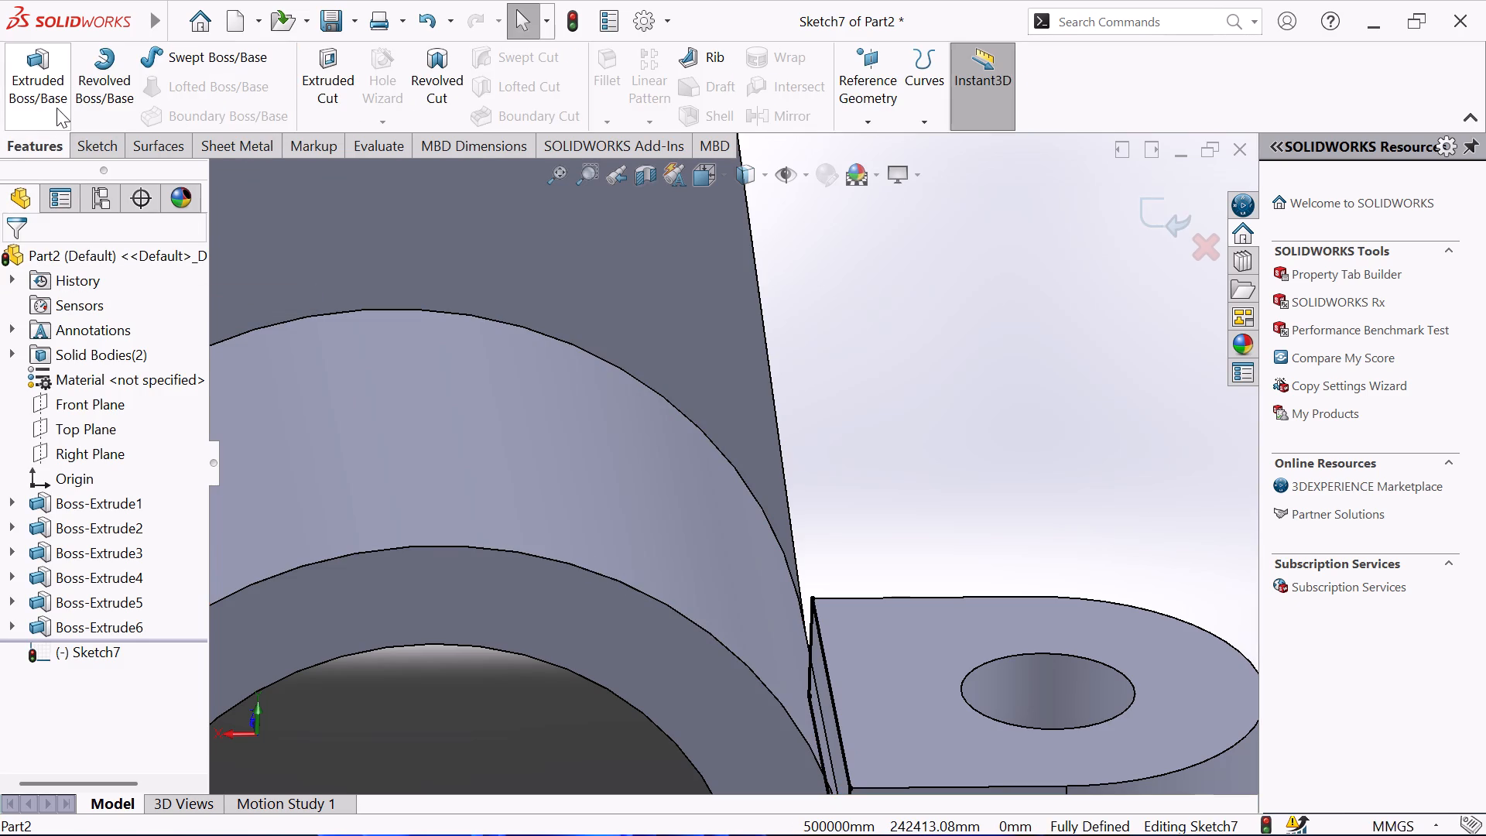
{"action": "left_click", "coordinate": [55, 101]}
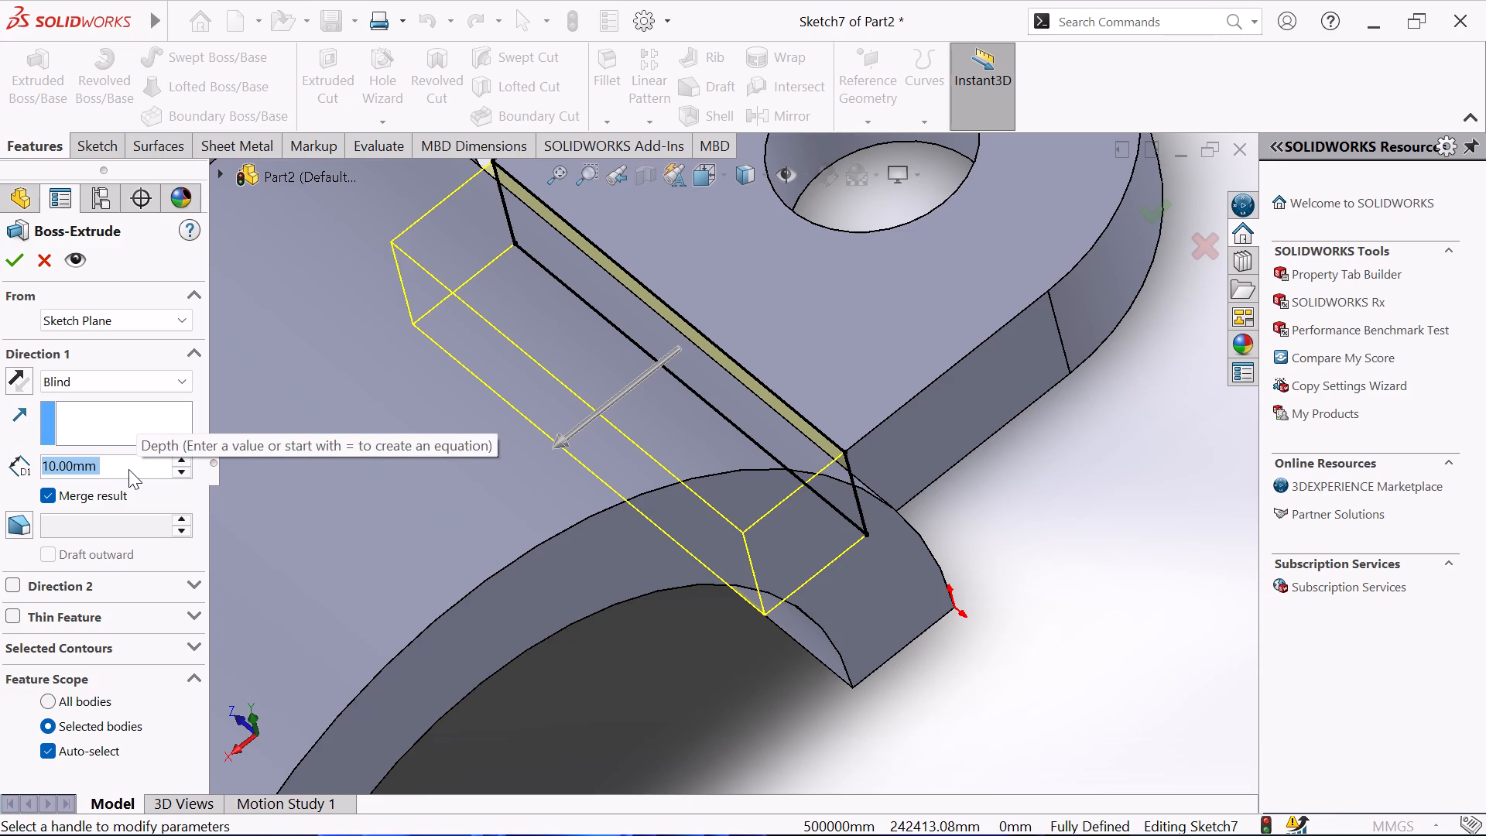
{"action": "key", "text": "5"}
{"action": "key", "text": "Return"}
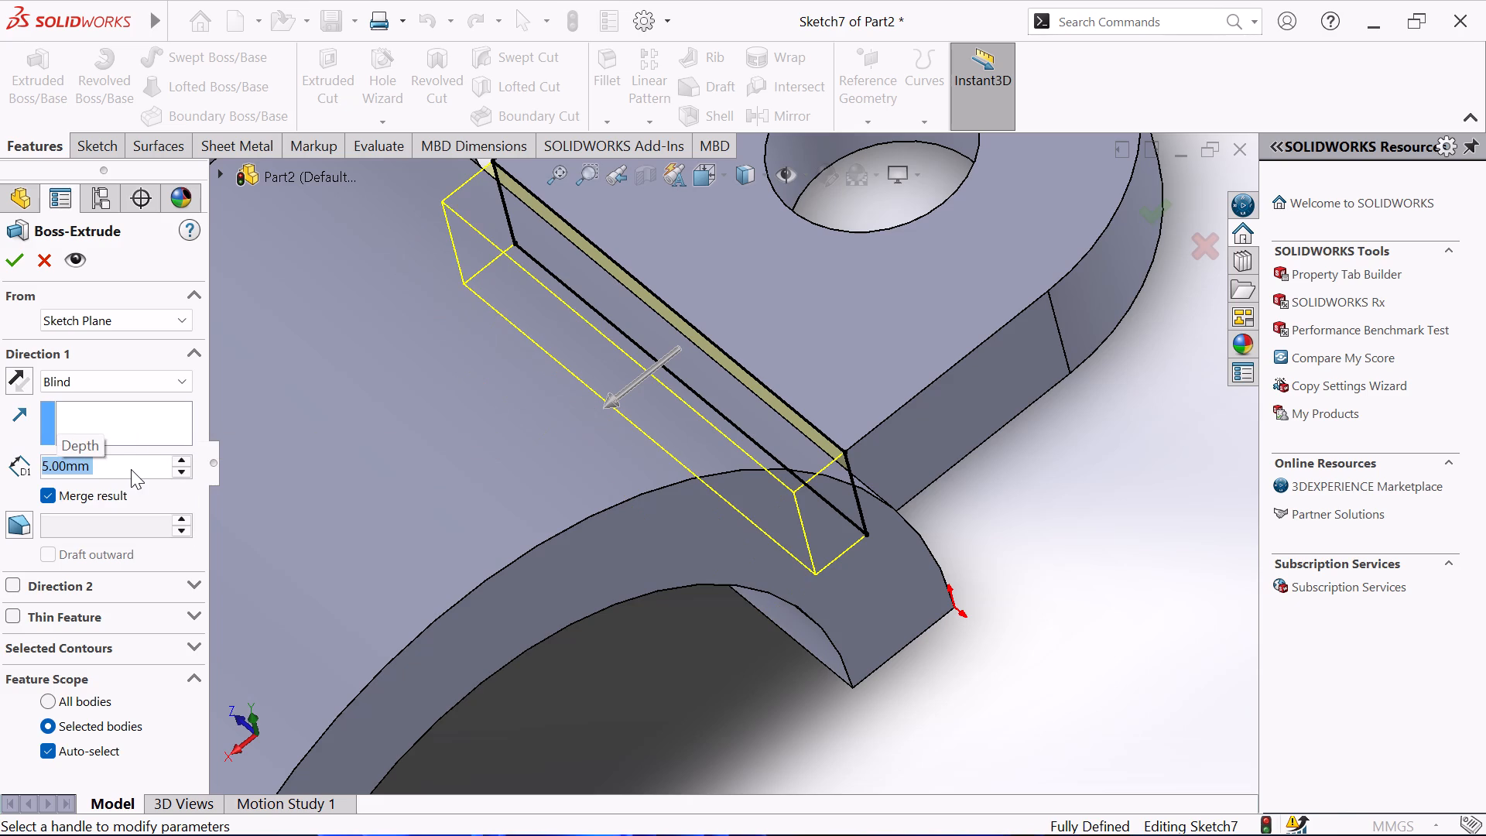
{"action": "left_click", "coordinate": [11, 269]}
{"action": "left_click", "coordinate": [1025, 527]}
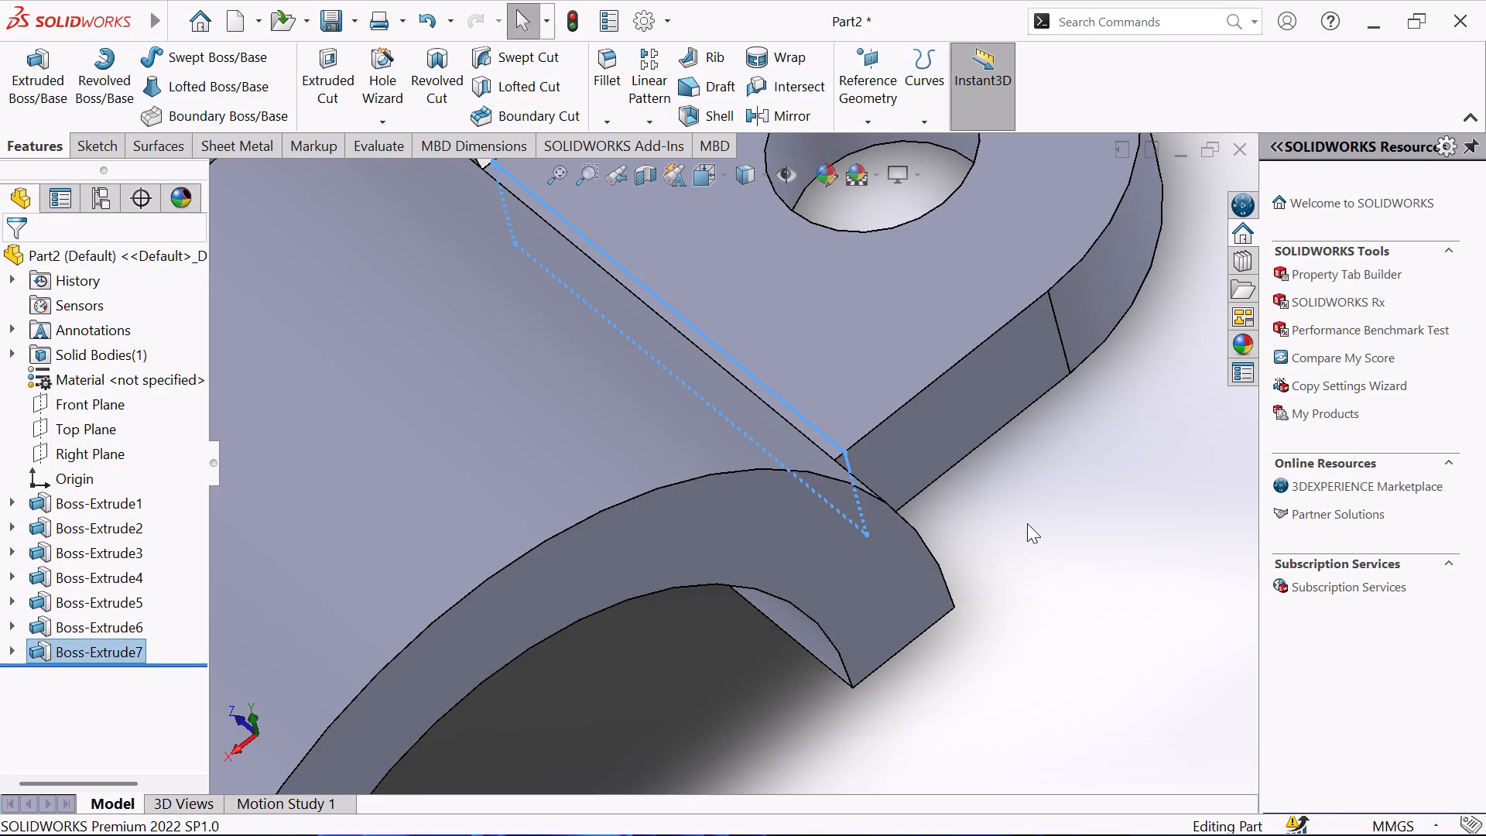
Inspect the lug and its connection to the base from above, below and the side.
{"action": "scroll", "coordinate": [1027, 520], "scroll_direction": "up", "scroll_amount": 4}
{"action": "scroll", "coordinate": [738, 565], "scroll_direction": "up", "scroll_amount": 2}
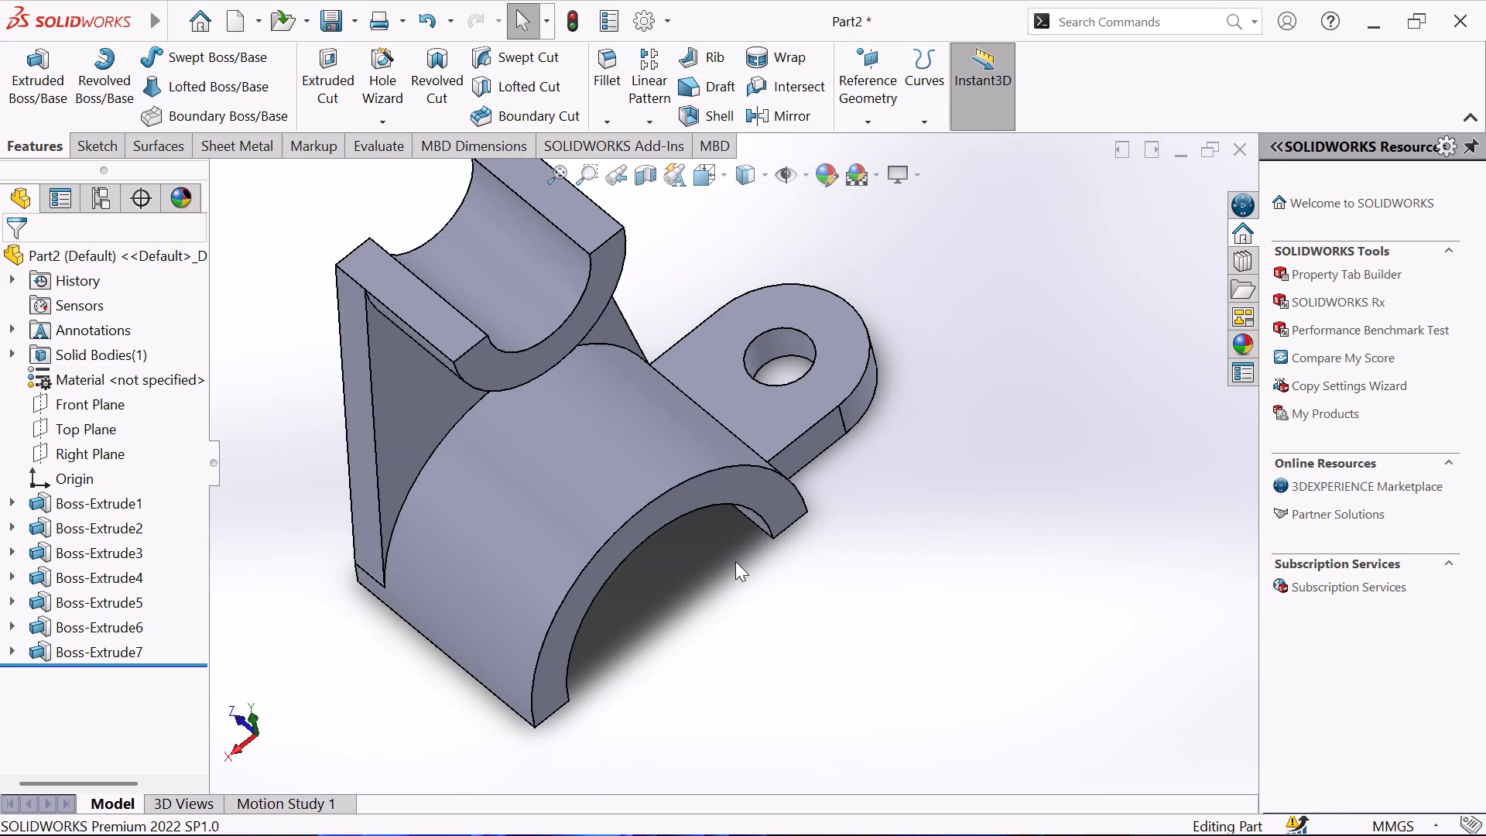
{"action": "middle_click_drag", "start_coordinate": [733, 559], "coordinate": [593, 576]}
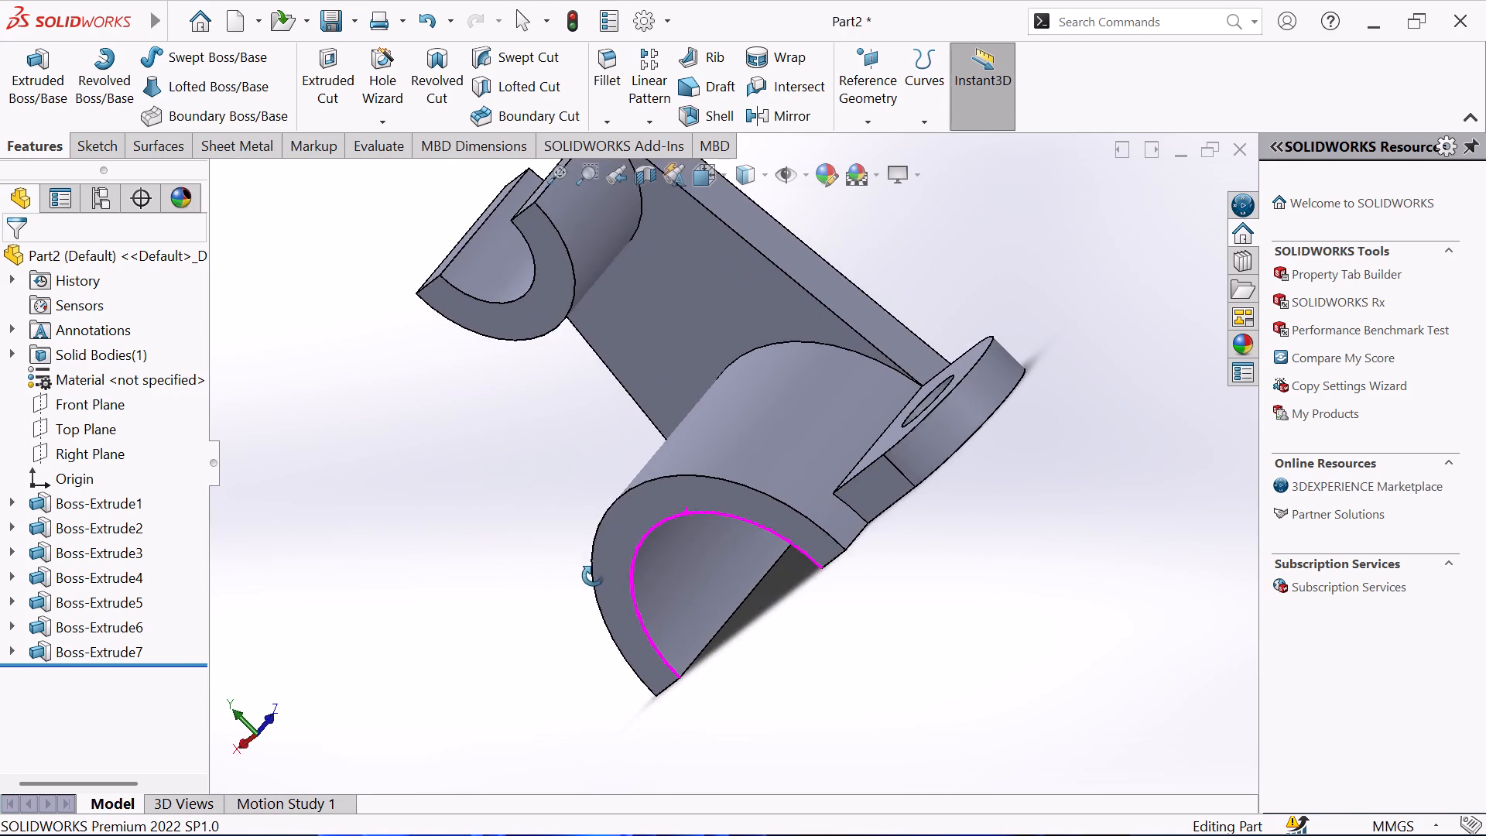
{"action": "middle_click_drag", "start_coordinate": [593, 576], "coordinate": [625, 725]}
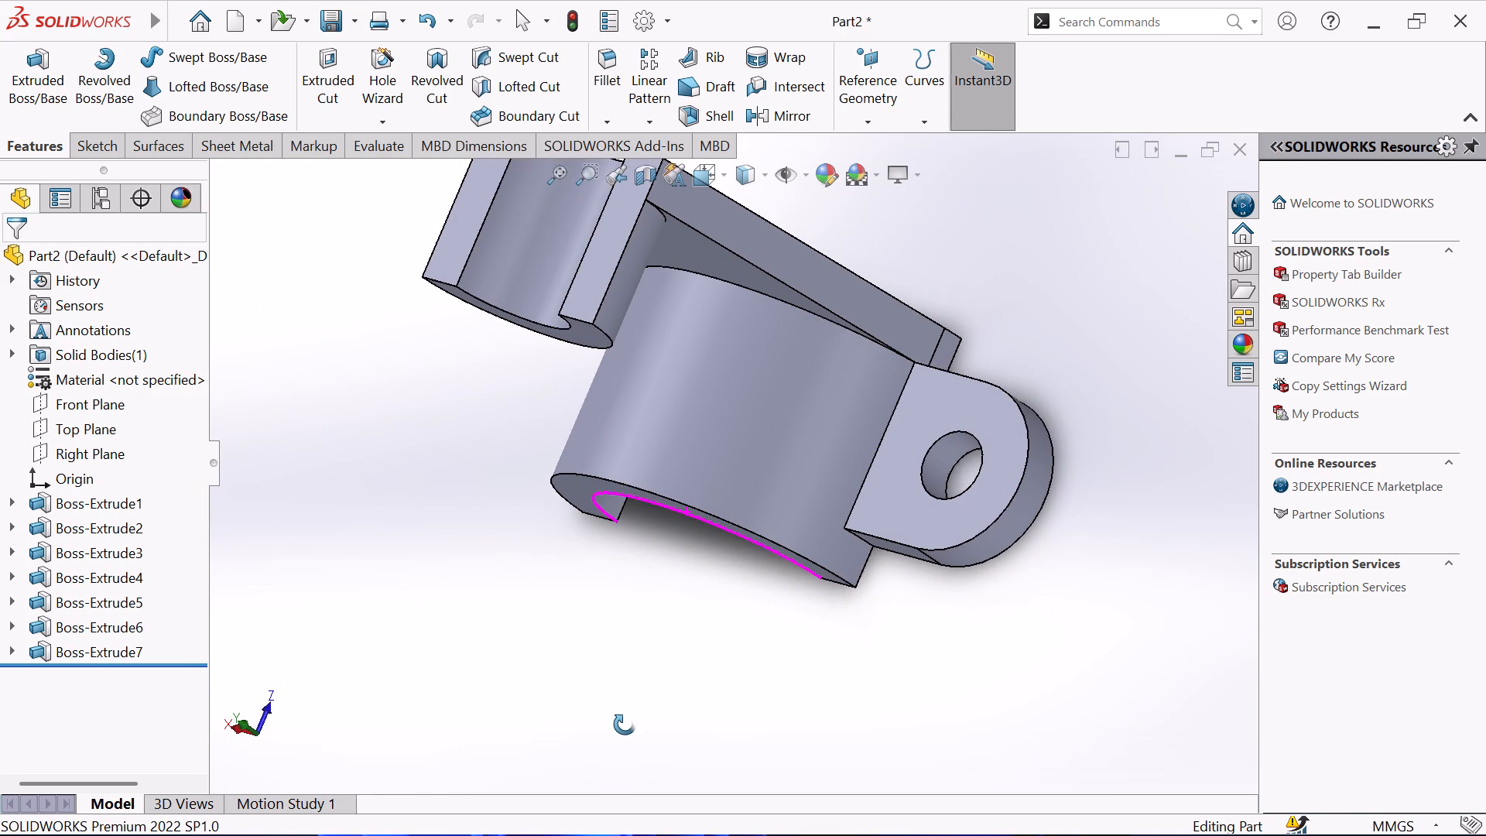
{"action": "middle_click_drag", "start_coordinate": [625, 725], "coordinate": [613, 534]}
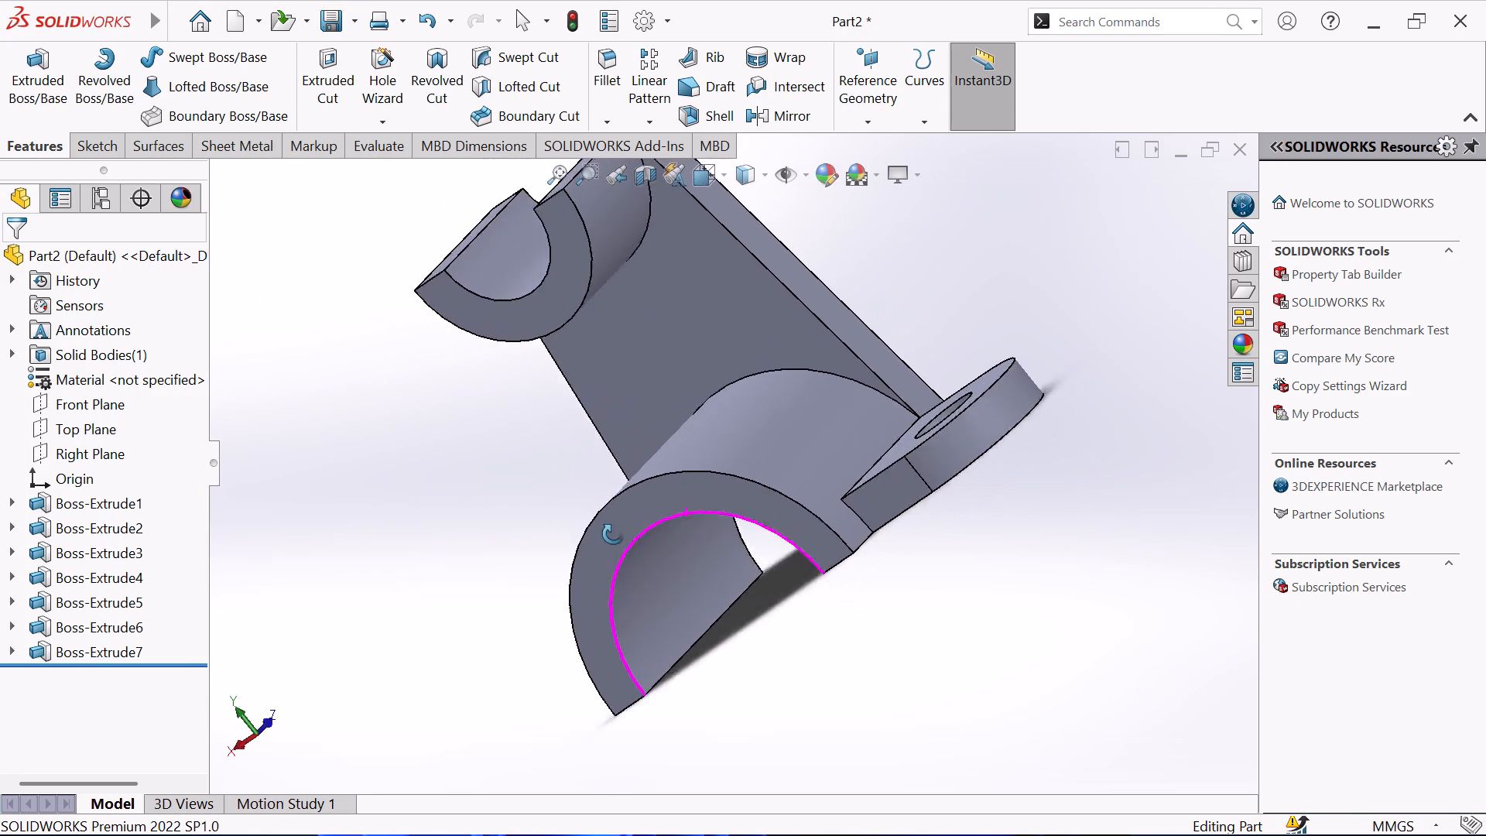
{"action": "middle_click_drag", "start_coordinate": [613, 534], "coordinate": [607, 218]}
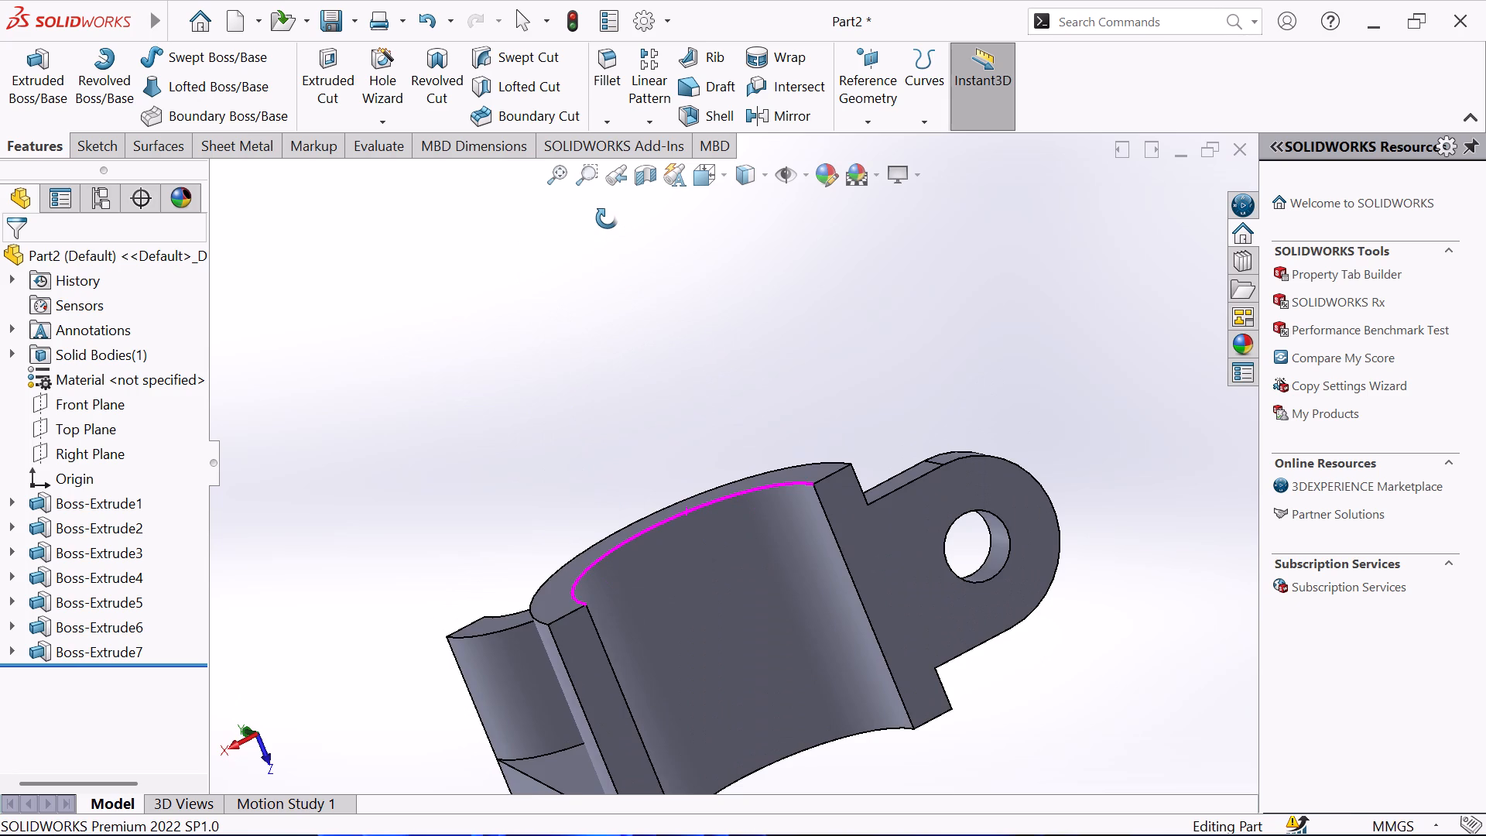
{"action": "middle_click_drag", "start_coordinate": [607, 218], "coordinate": [516, 657]}
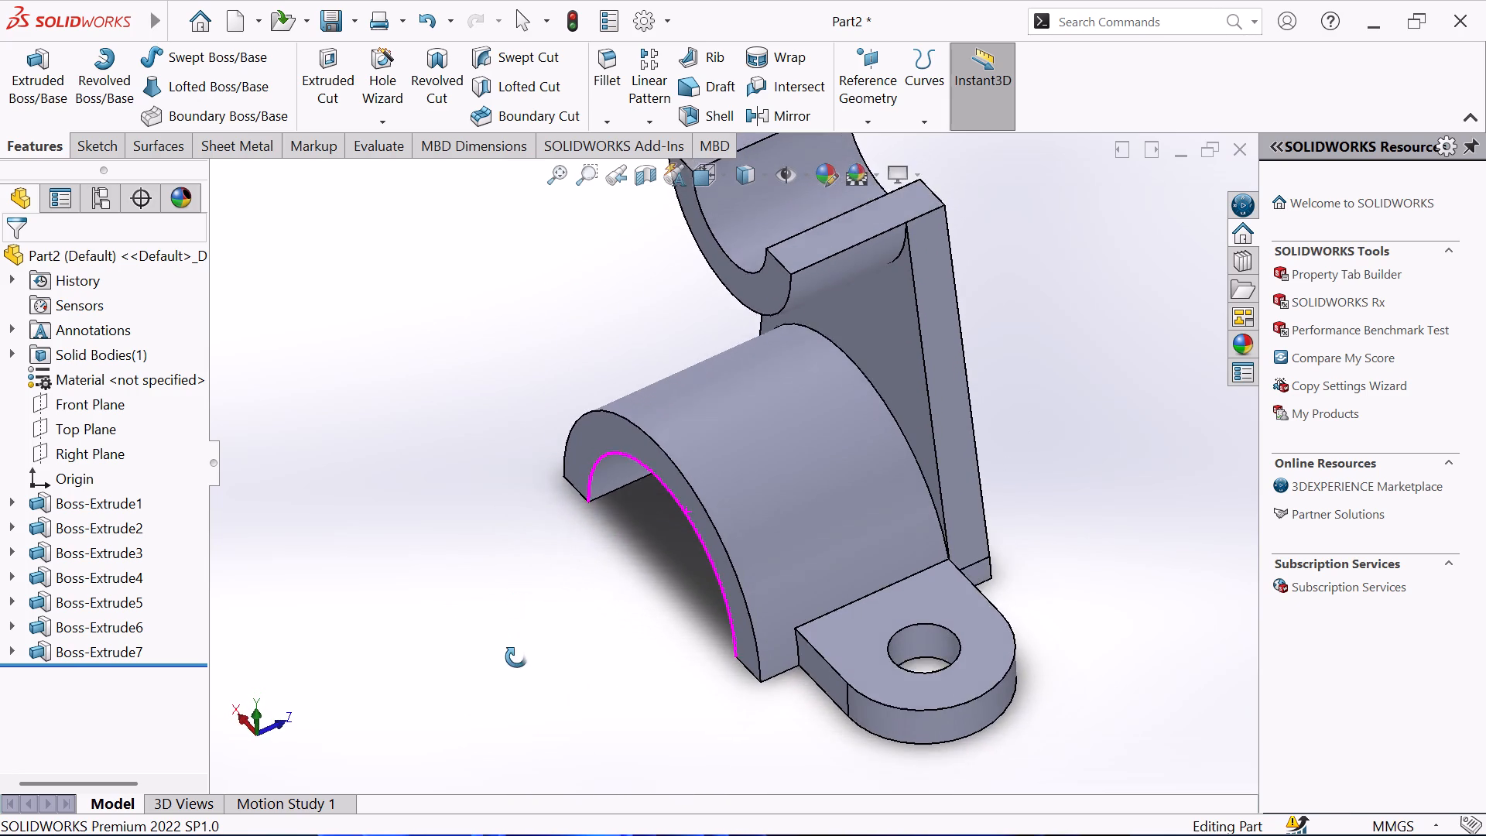
{"action": "middle_click_drag", "start_coordinate": [516, 657], "coordinate": [516, 663]}
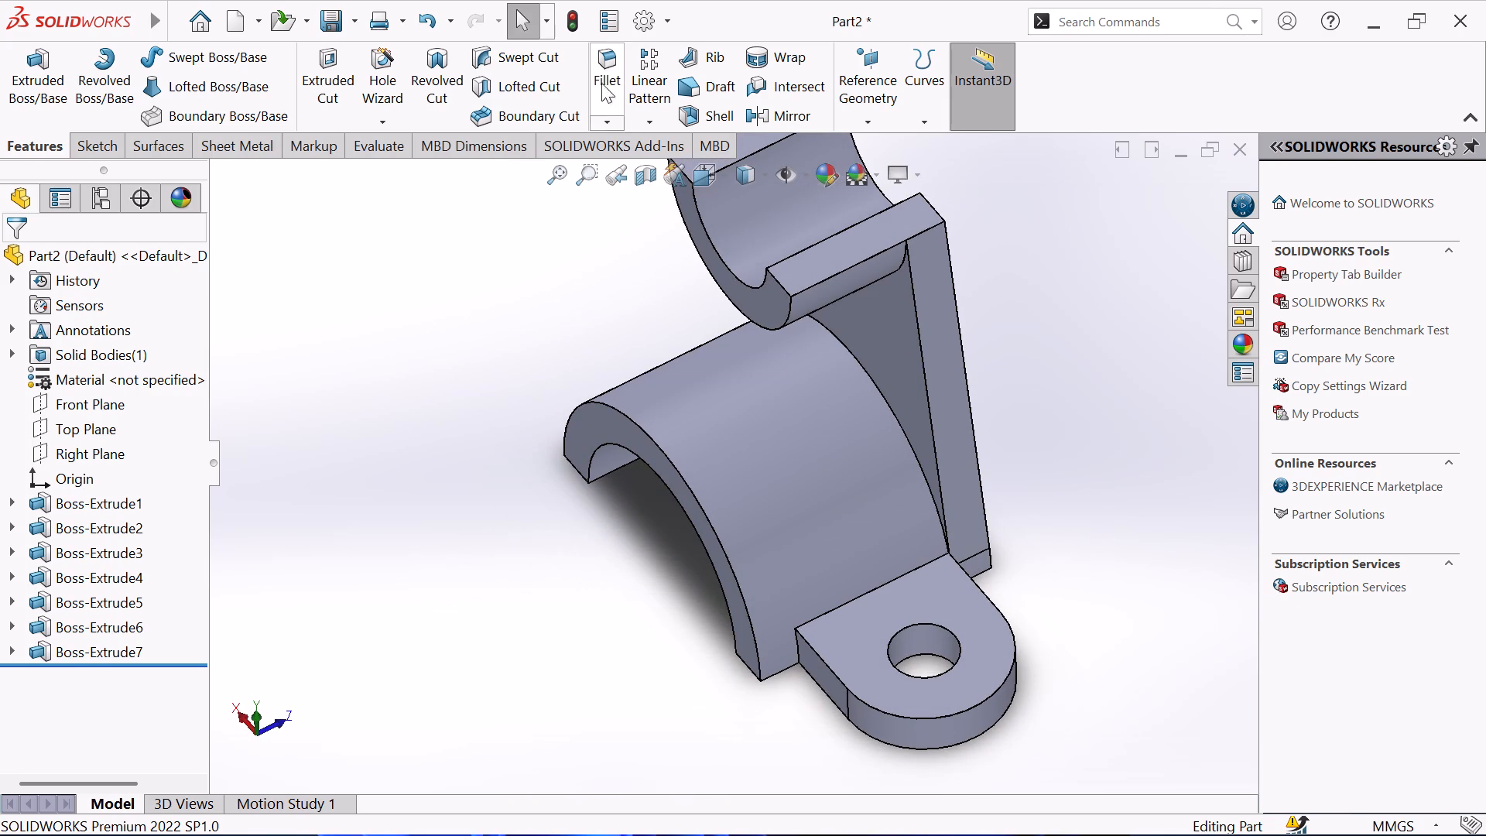
Fillet the two short vertical corner edges where the lug's straight sides meet the base with a 5 mm radius.
{"action": "left_click", "coordinate": [612, 108]}
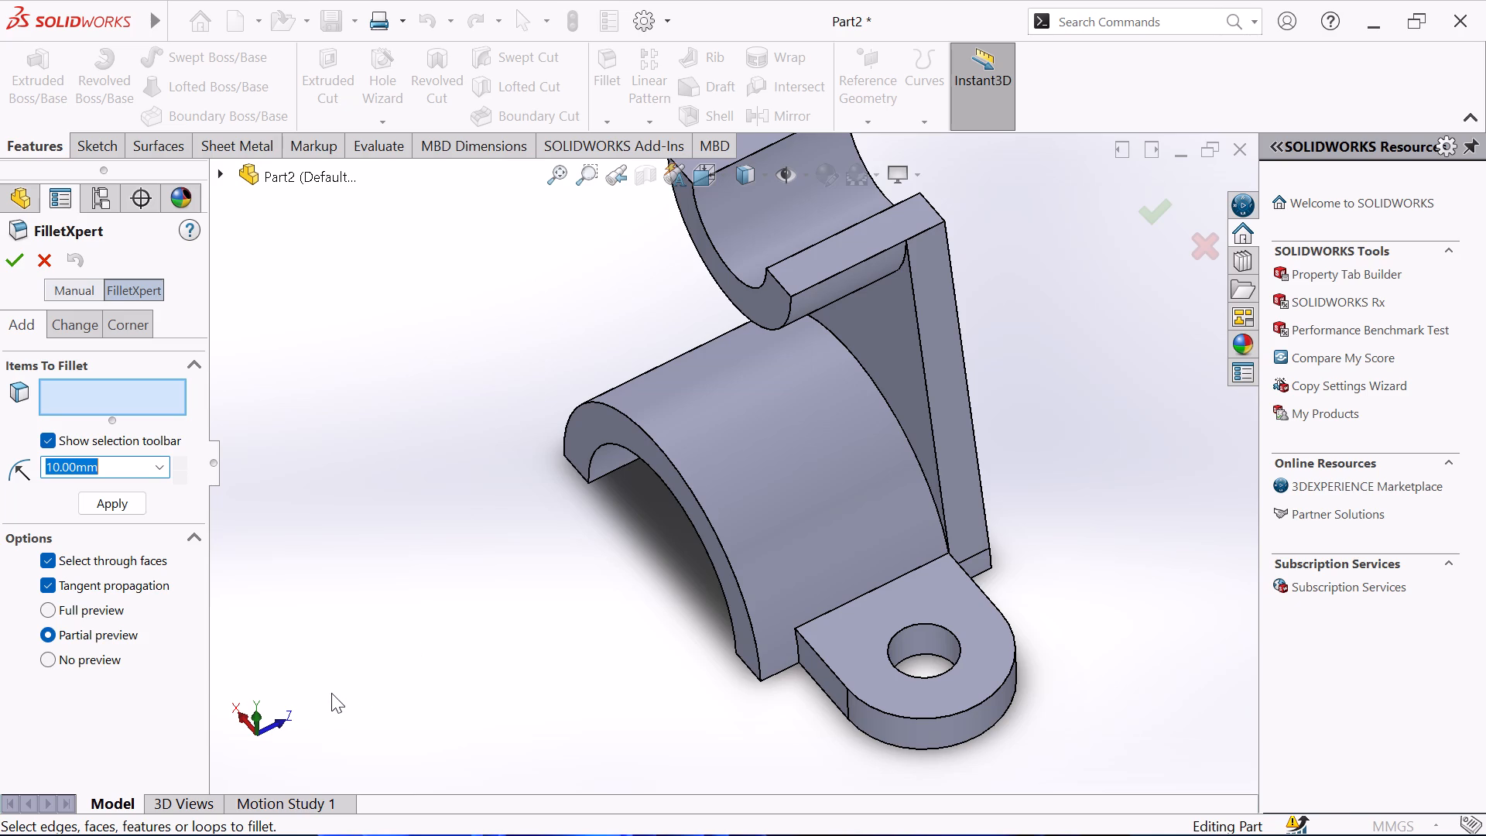
{"action": "key", "text": "5"}
{"action": "left_click", "coordinate": [596, 615]}
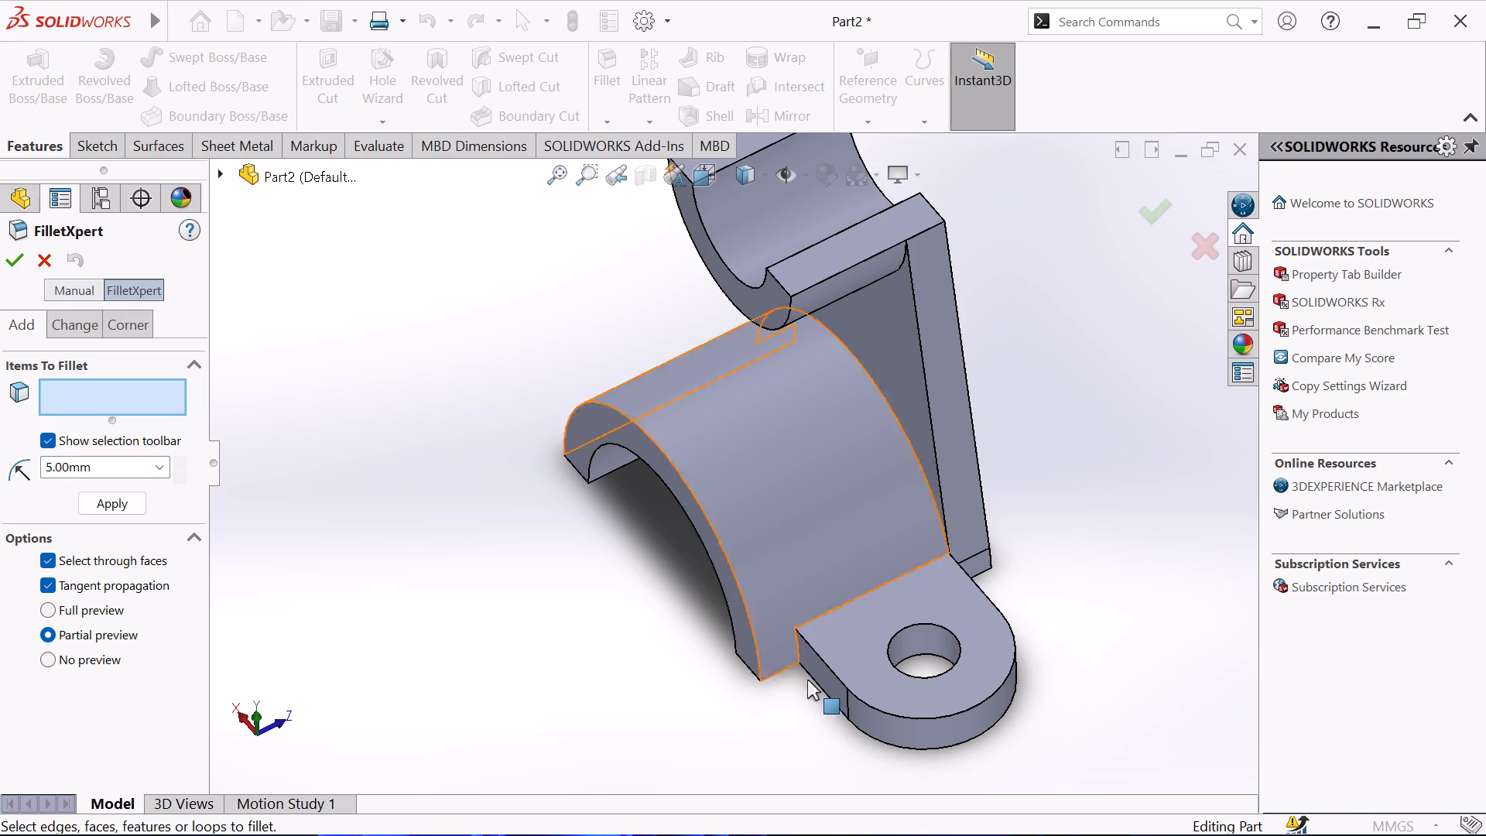
{"action": "scroll", "coordinate": [841, 663], "scroll_direction": "down", "scroll_amount": 4}
{"action": "left_click", "coordinate": [724, 557]}
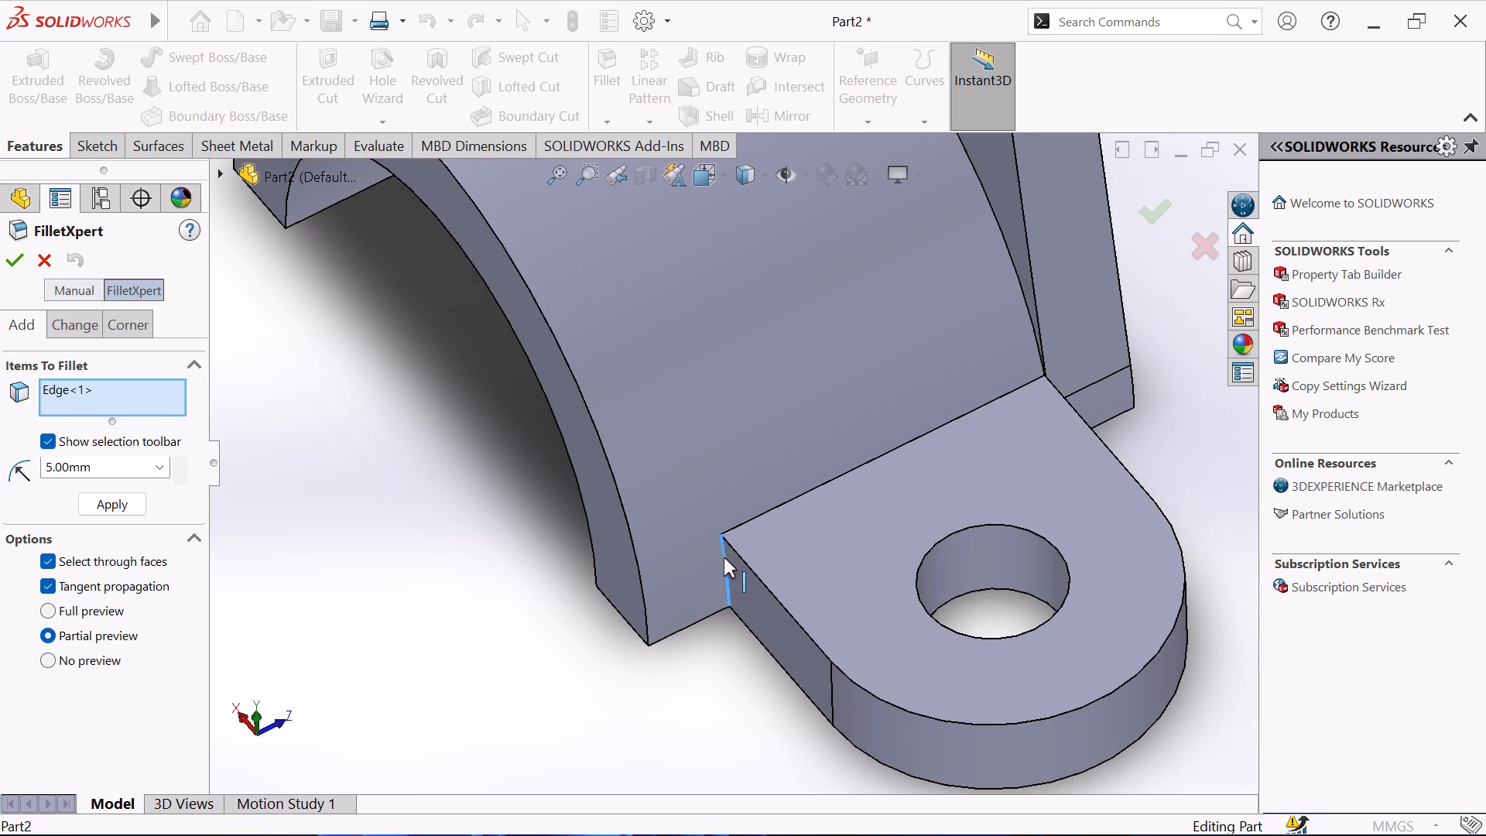
{"action": "middle_click_drag", "start_coordinate": [1235, 433], "coordinate": [1084, 469]}
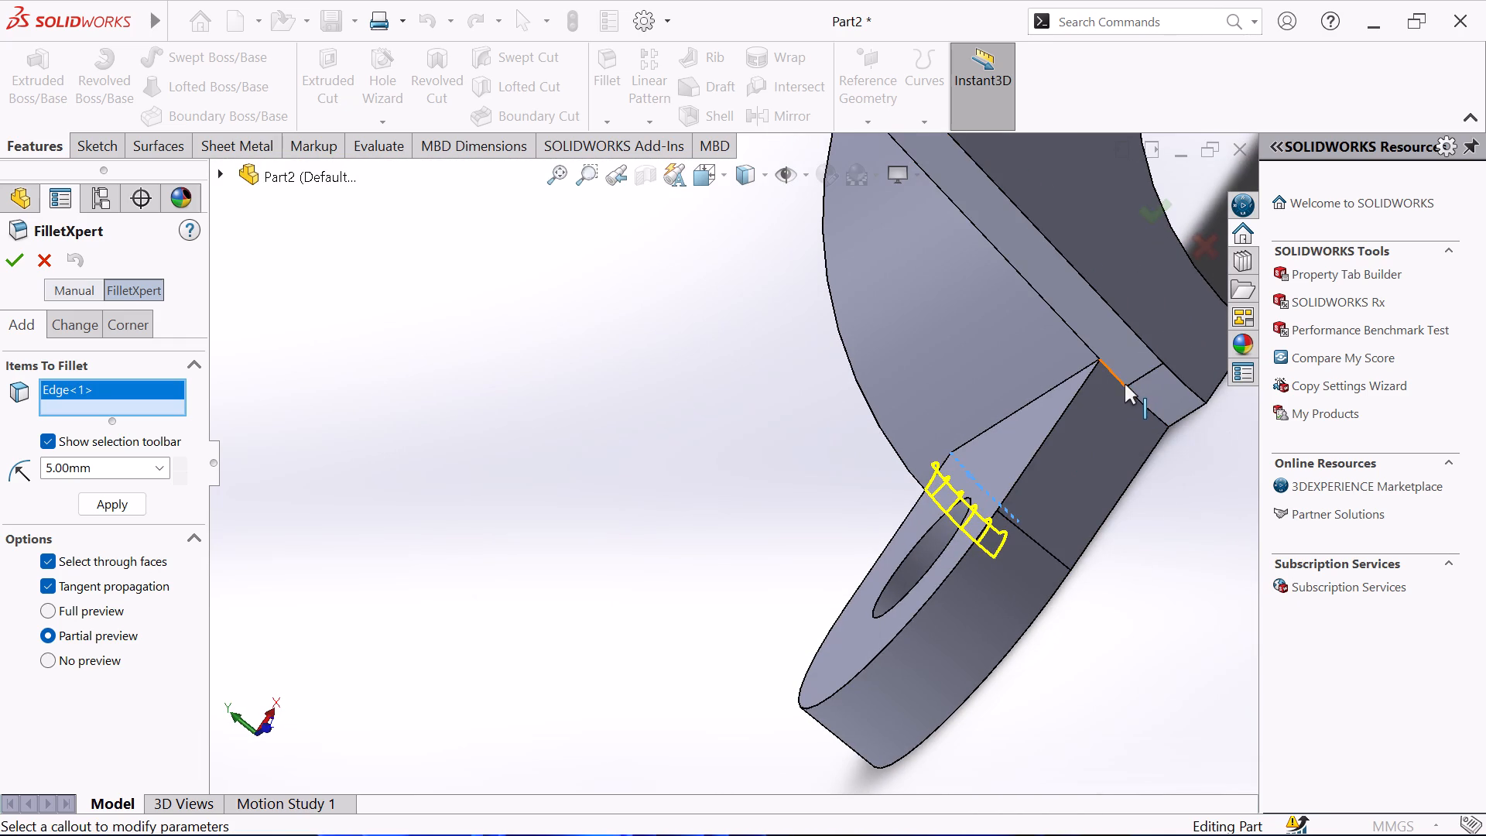
{"action": "scroll", "coordinate": [1121, 385], "scroll_direction": "down", "scroll_amount": 3}
{"action": "left_click", "coordinate": [1087, 433]}
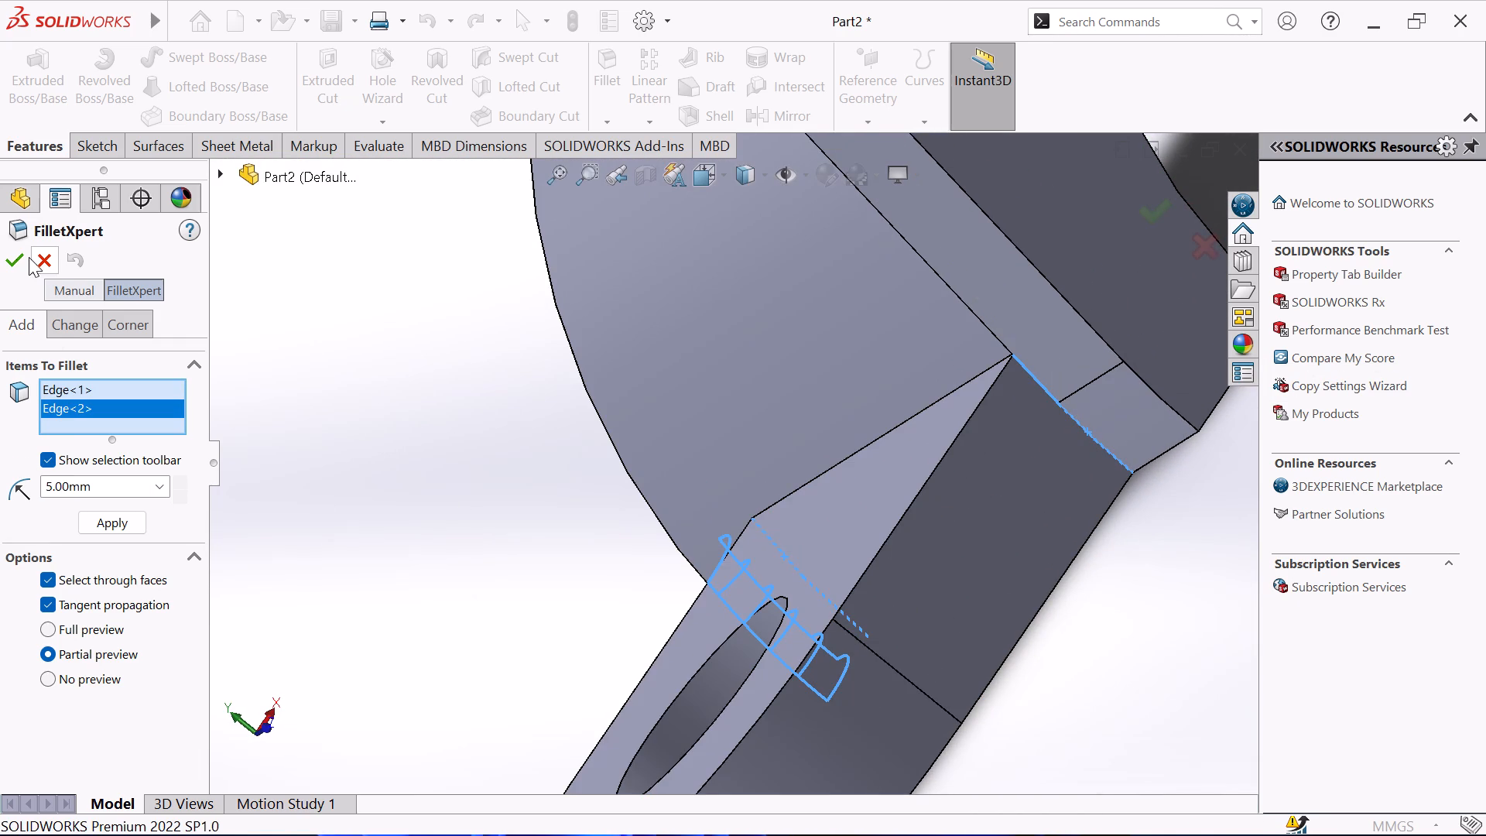
{"action": "left_click", "coordinate": [7, 262]}
{"action": "scroll", "coordinate": [417, 355], "scroll_direction": "up", "scroll_amount": 3}
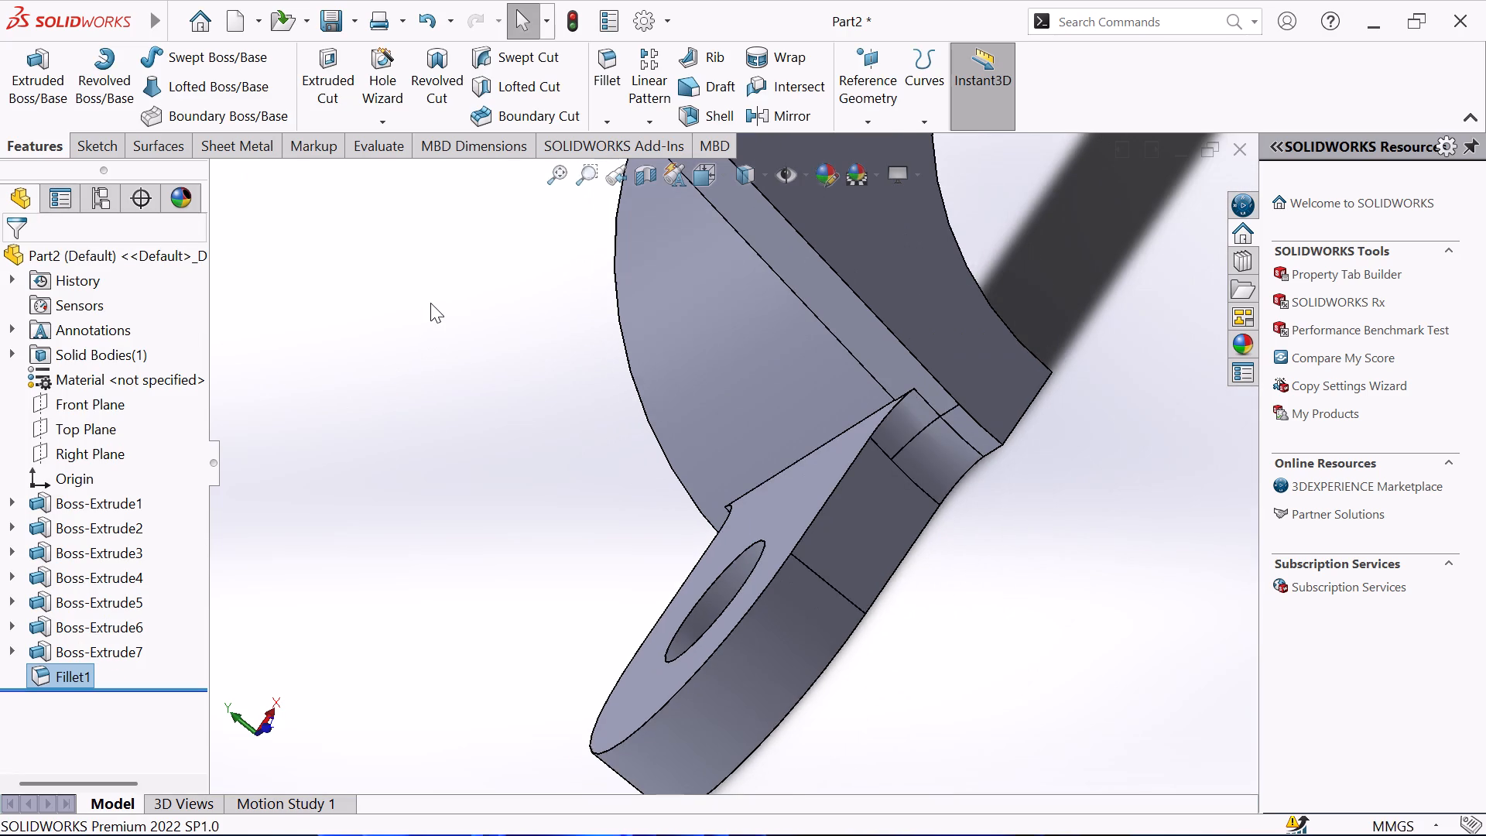
{"action": "middle_click_drag", "start_coordinate": [508, 303], "coordinate": [626, 353]}
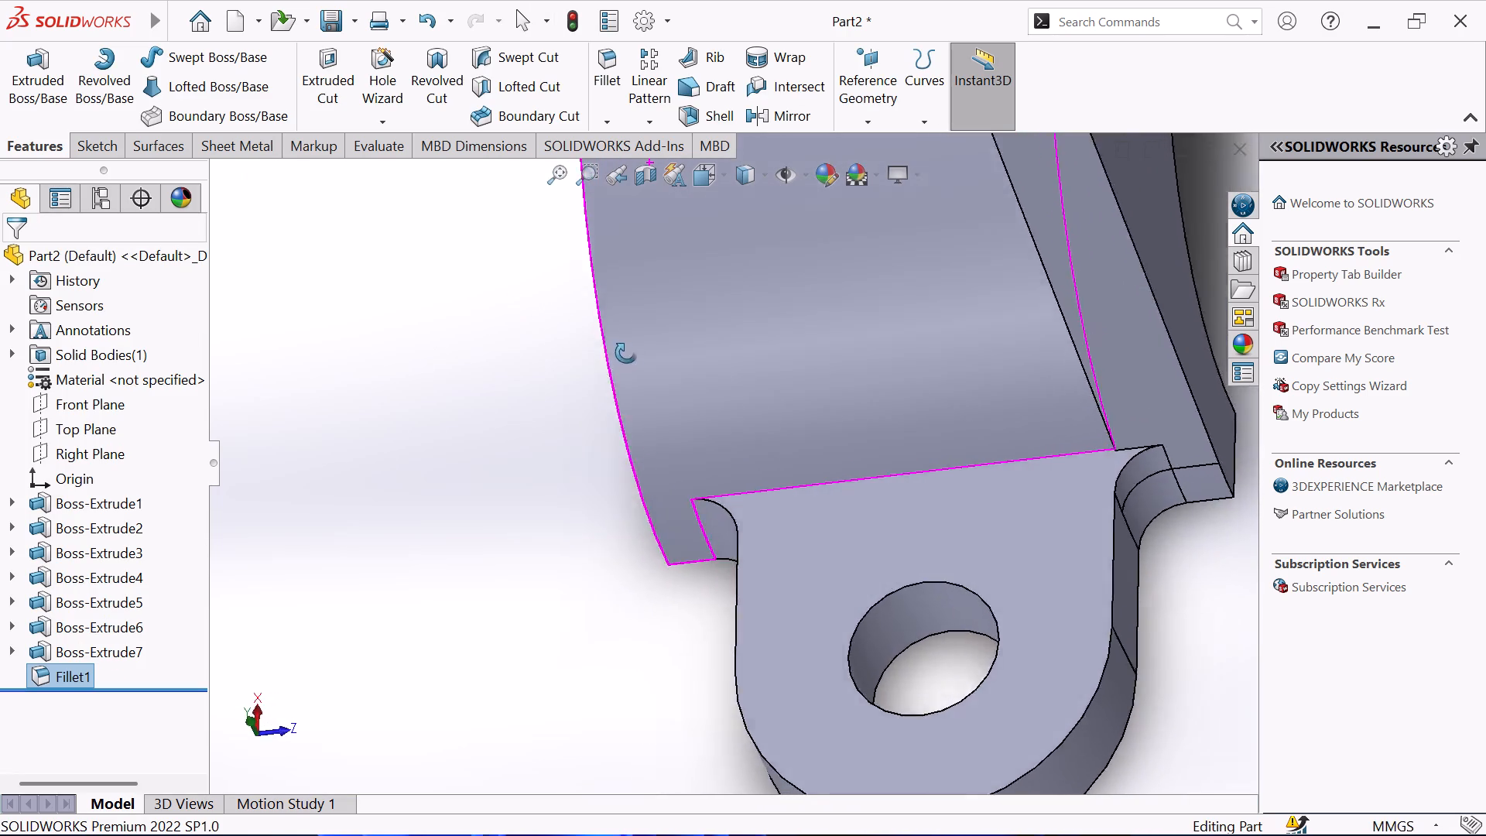
{"action": "middle_click_drag", "start_coordinate": [626, 353], "coordinate": [677, 357]}
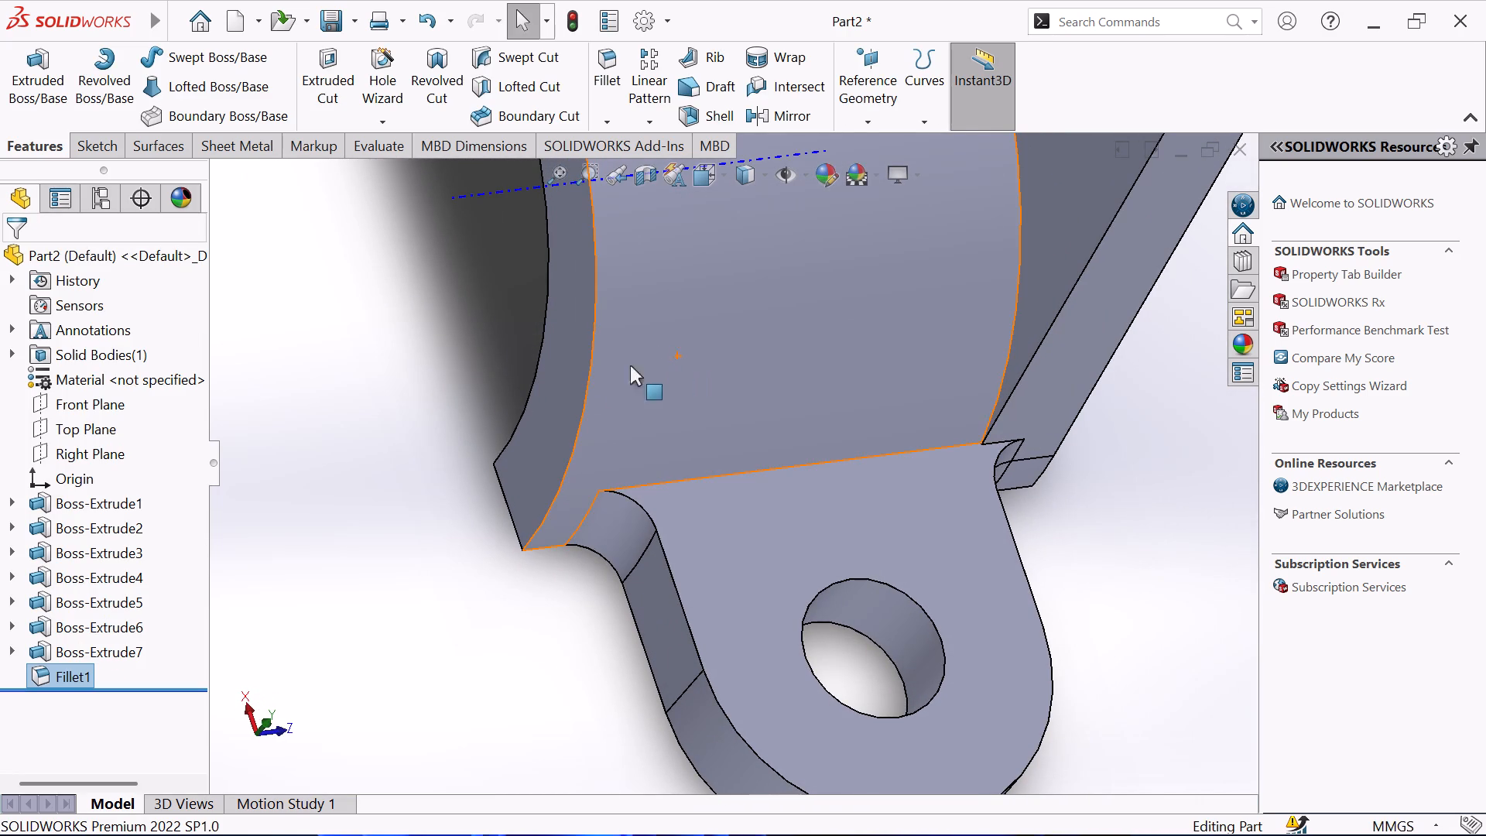
Start a sketch on the base half-ring's other flat end face, opposite the finished lug.
{"action": "scroll", "coordinate": [453, 372], "scroll_direction": "up", "scroll_amount": 3}
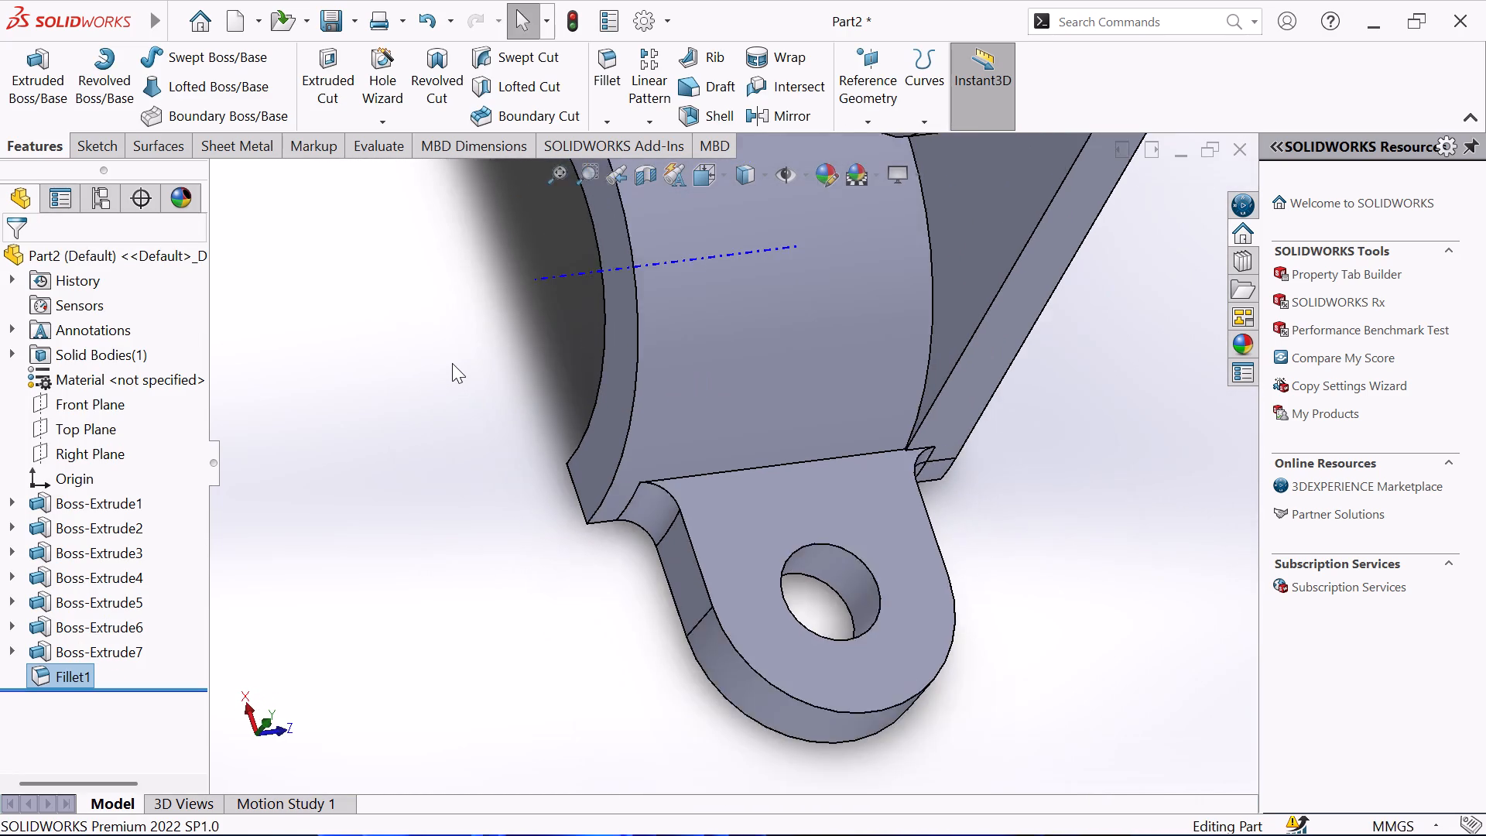
{"action": "scroll", "coordinate": [452, 363], "scroll_direction": "up", "scroll_amount": 3}
{"action": "middle_click_drag", "start_coordinate": [451, 360], "coordinate": [569, 660]}
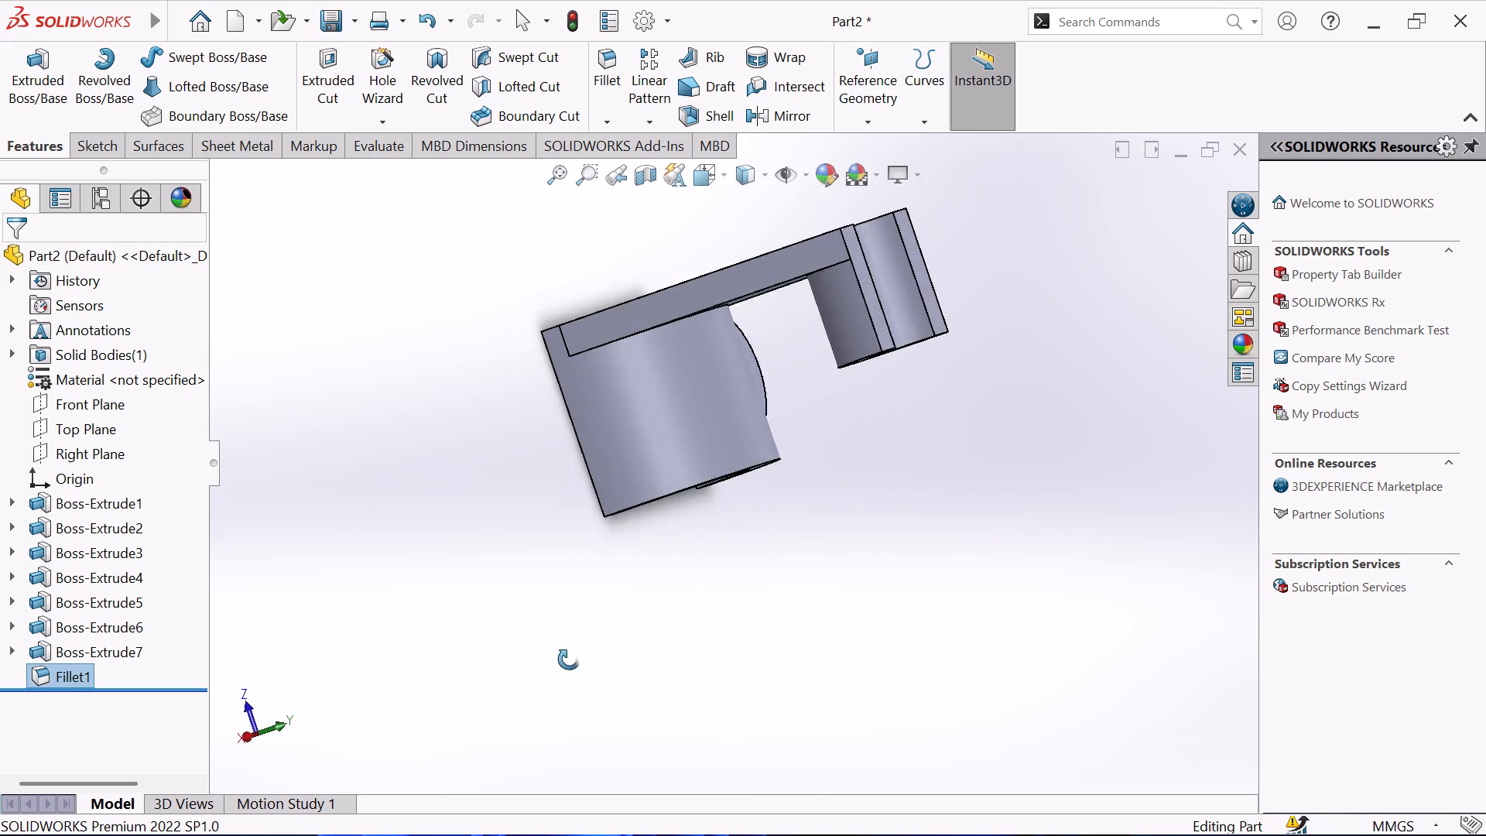
{"action": "middle_click_drag", "start_coordinate": [569, 660], "coordinate": [666, 482]}
{"action": "left_click", "coordinate": [753, 275]}
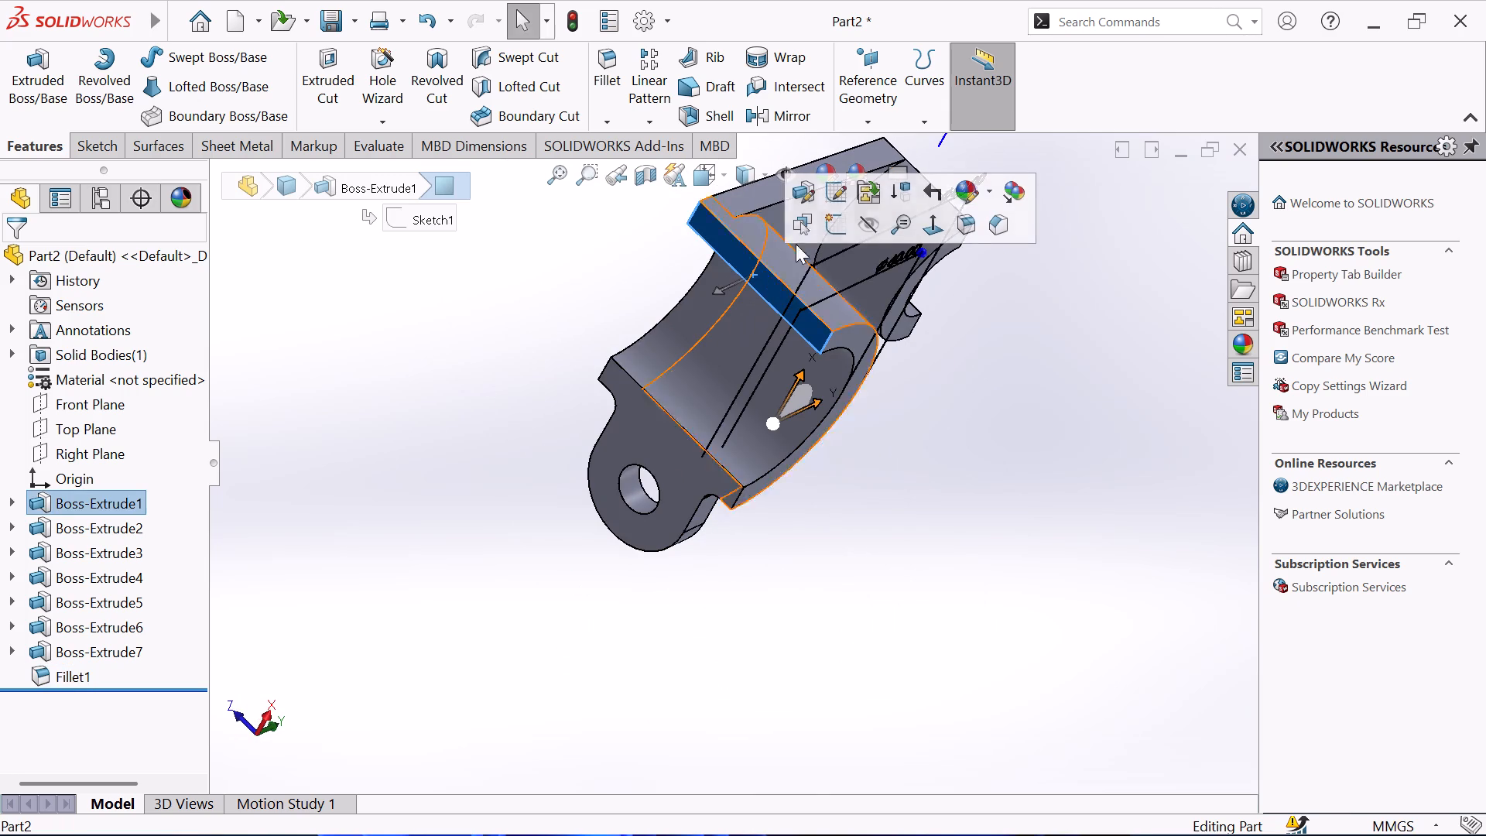
{"action": "left_click", "coordinate": [829, 224]}
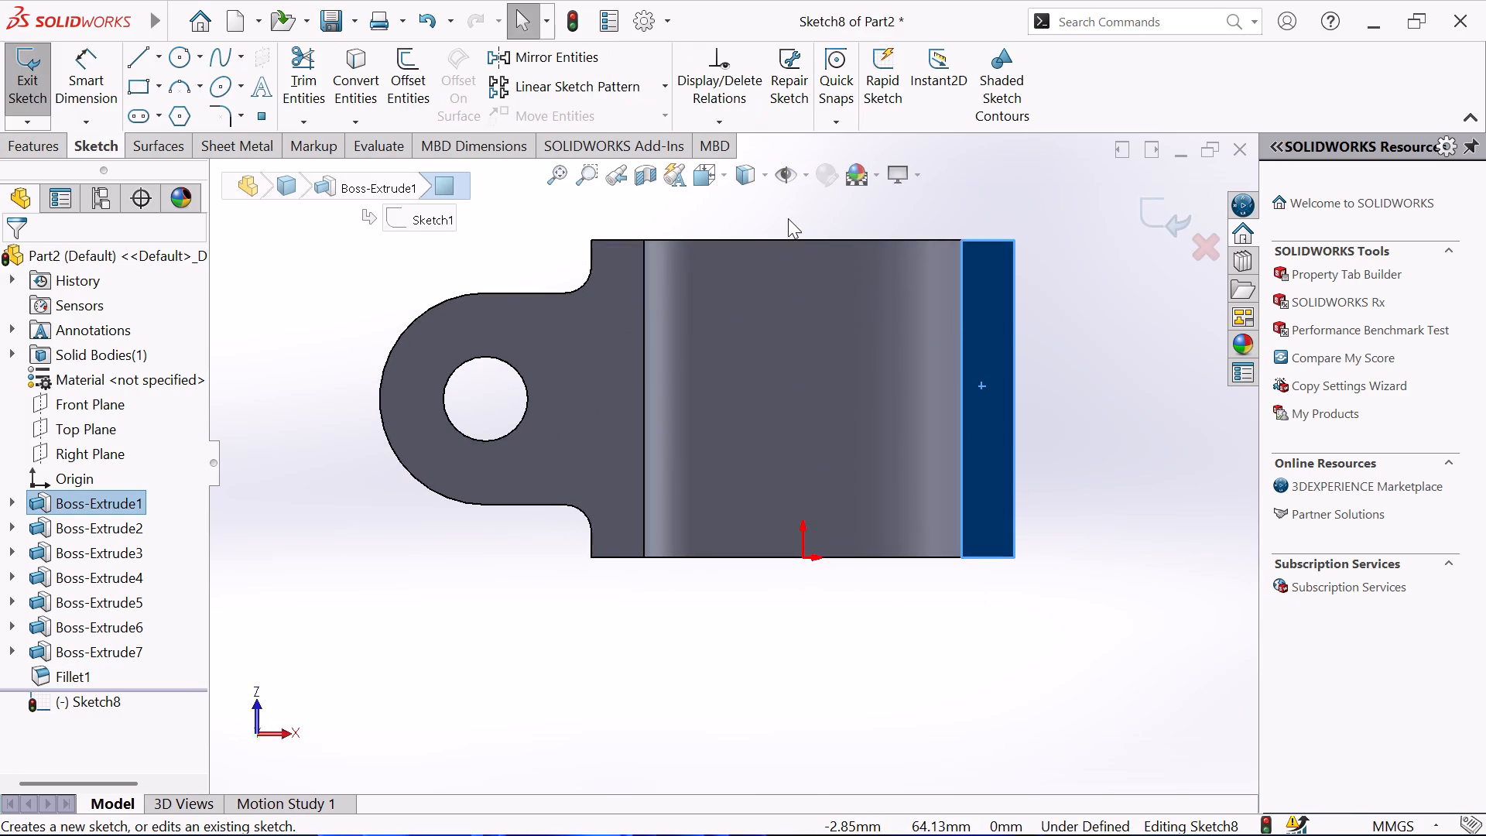
Draw a horizontal construction line about 163 mm long from the finished lug's hole centre across and beyond the base's opposite edge.
{"action": "scroll", "coordinate": [798, 222], "scroll_direction": "up", "scroll_amount": 2}
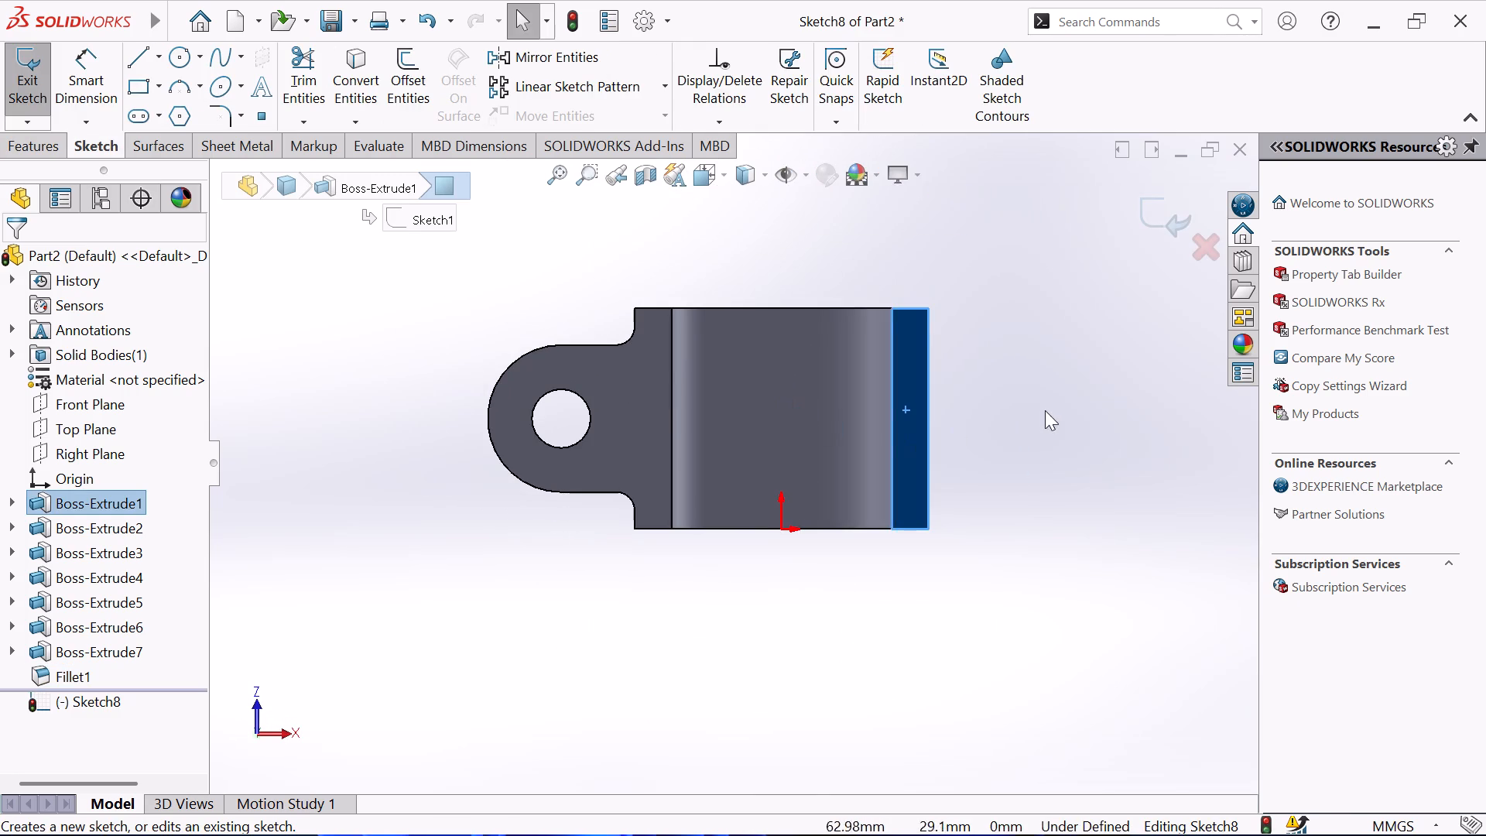
{"action": "scroll", "coordinate": [1049, 406], "scroll_direction": "up", "scroll_amount": 2}
{"action": "scroll", "coordinate": [978, 300], "scroll_direction": "down", "scroll_amount": 4}
{"action": "scroll", "coordinate": [262, 517], "scroll_direction": "up", "scroll_amount": 3}
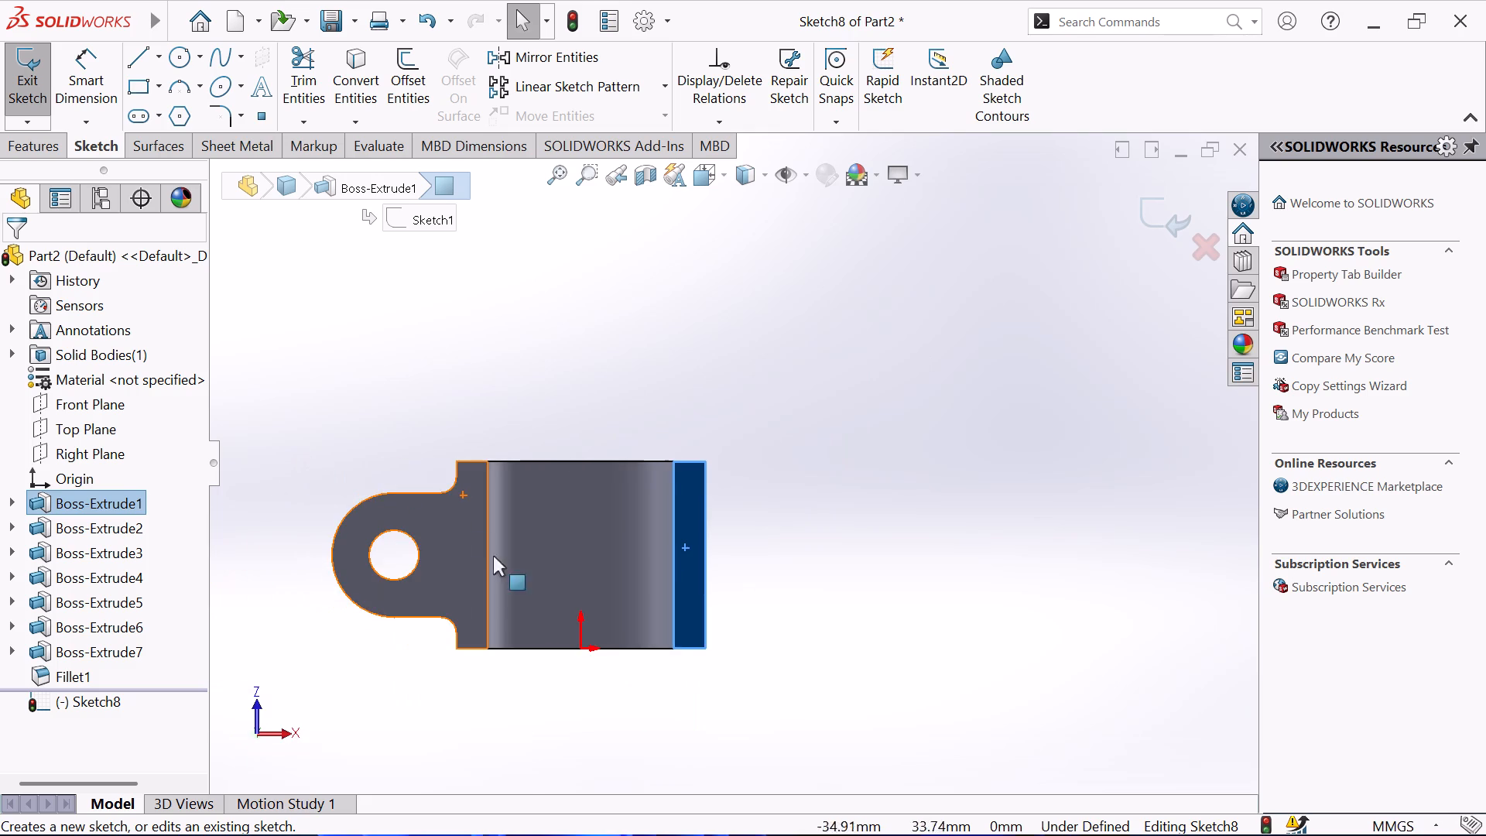
{"action": "scroll", "coordinate": [519, 603], "scroll_direction": "down", "scroll_amount": 1}
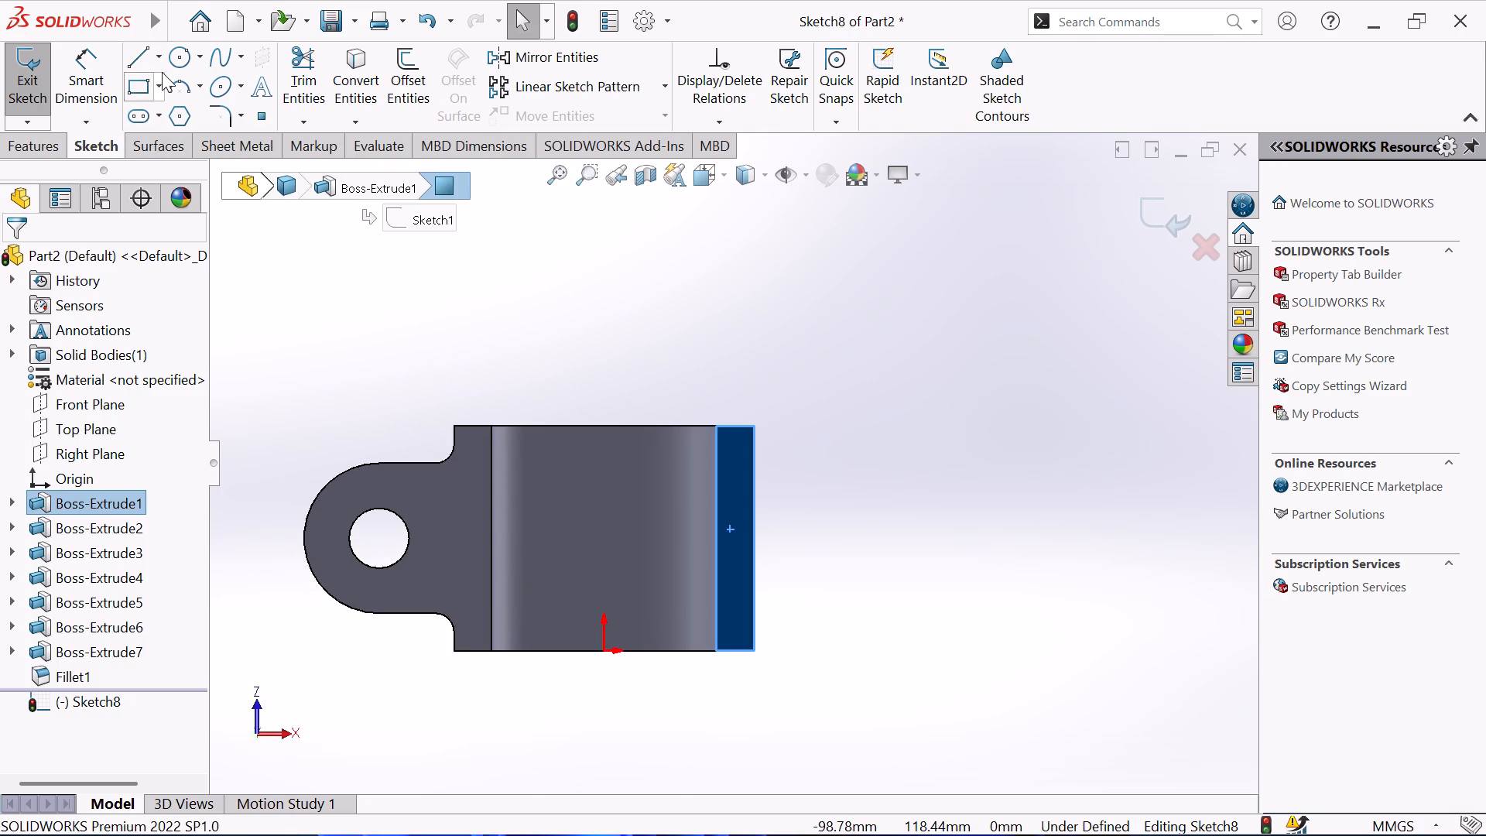
{"action": "left_click", "coordinate": [163, 55]}
{"action": "left_click", "coordinate": [139, 111]}
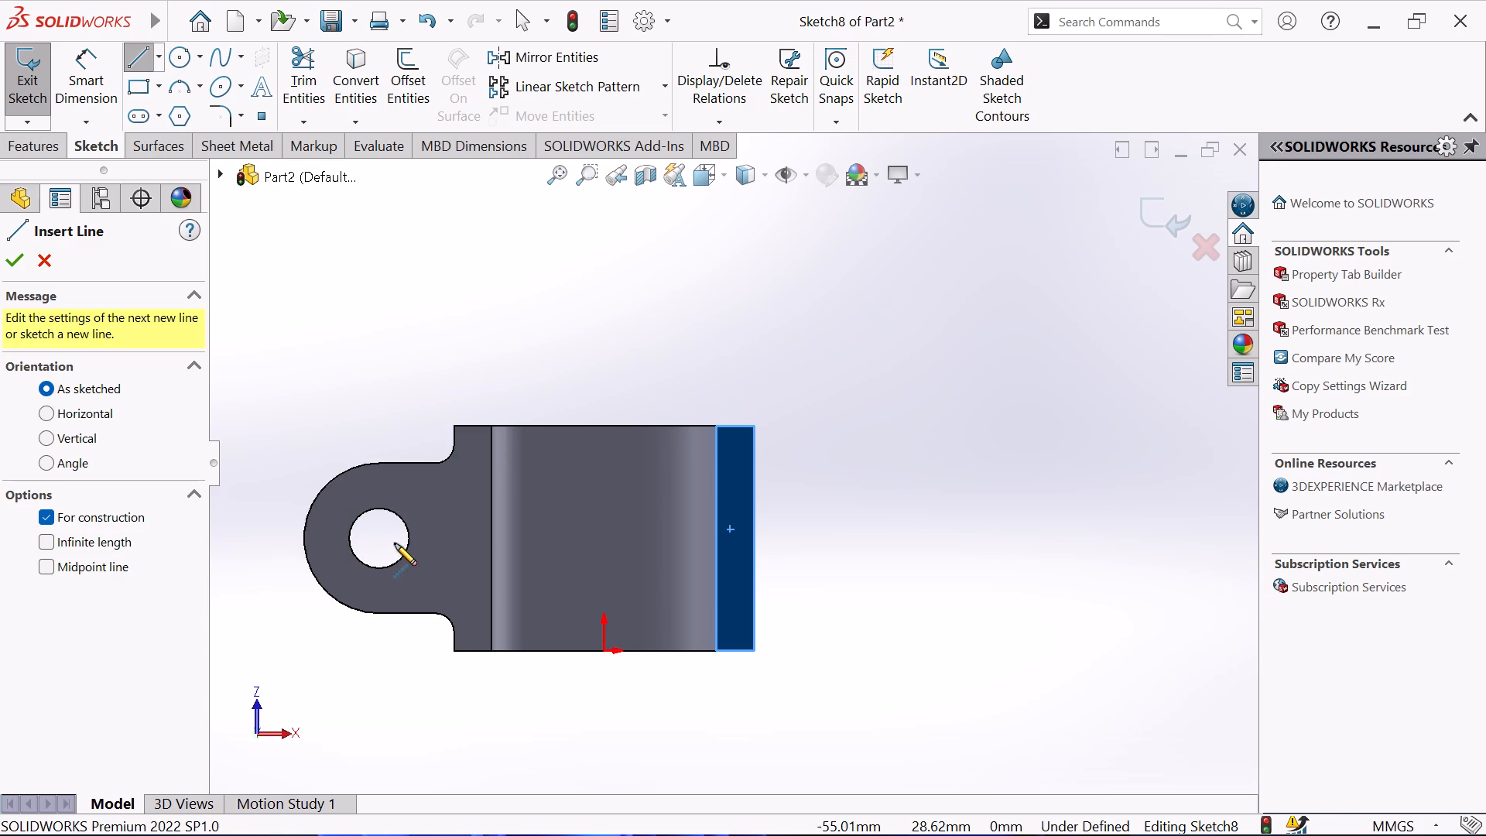
{"action": "left_click", "coordinate": [376, 536]}
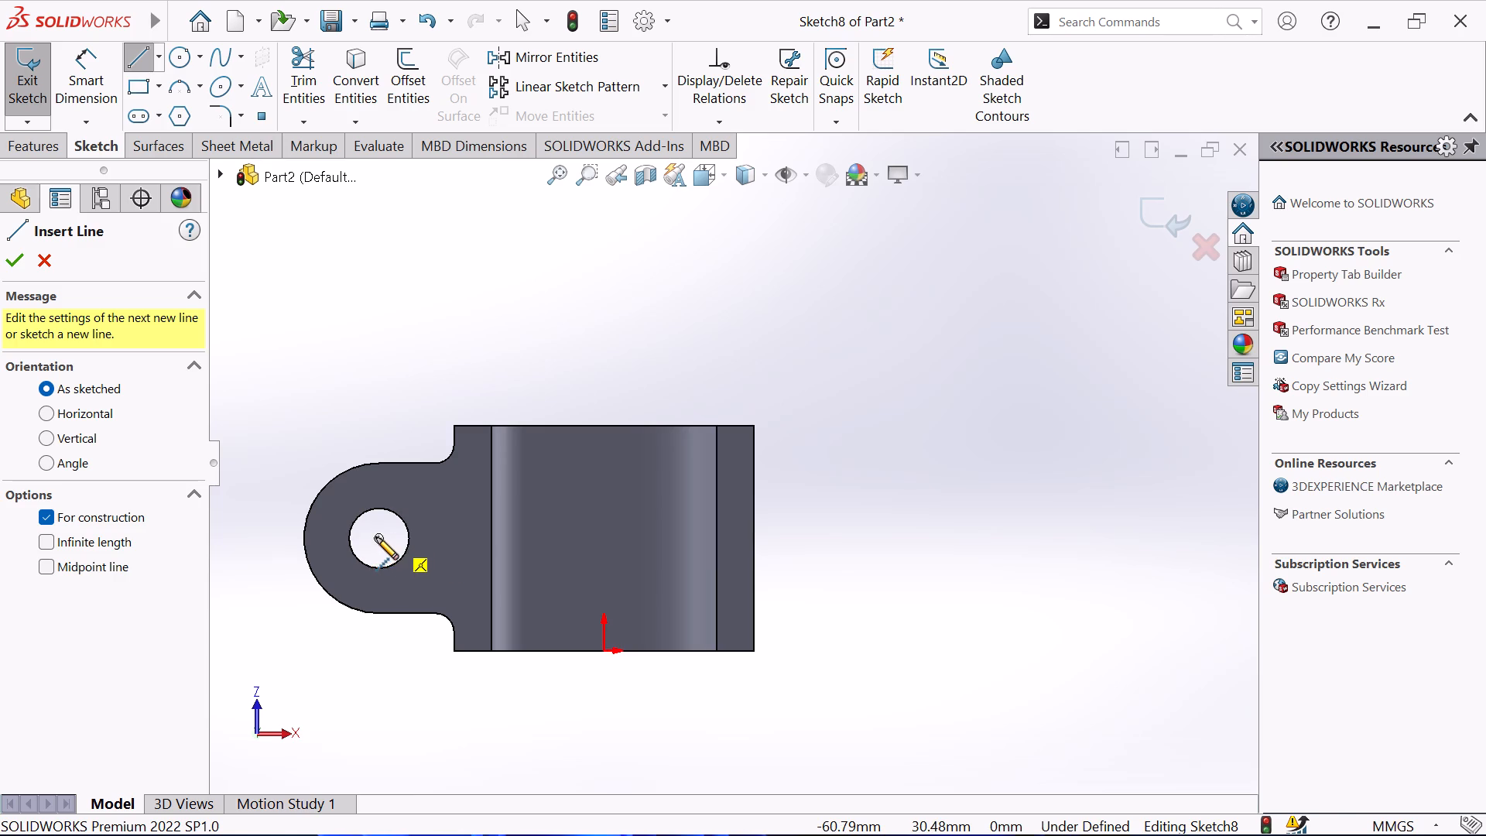
{"action": "left_click", "coordinate": [988, 539]}
{"action": "right_click", "coordinate": [999, 419]}
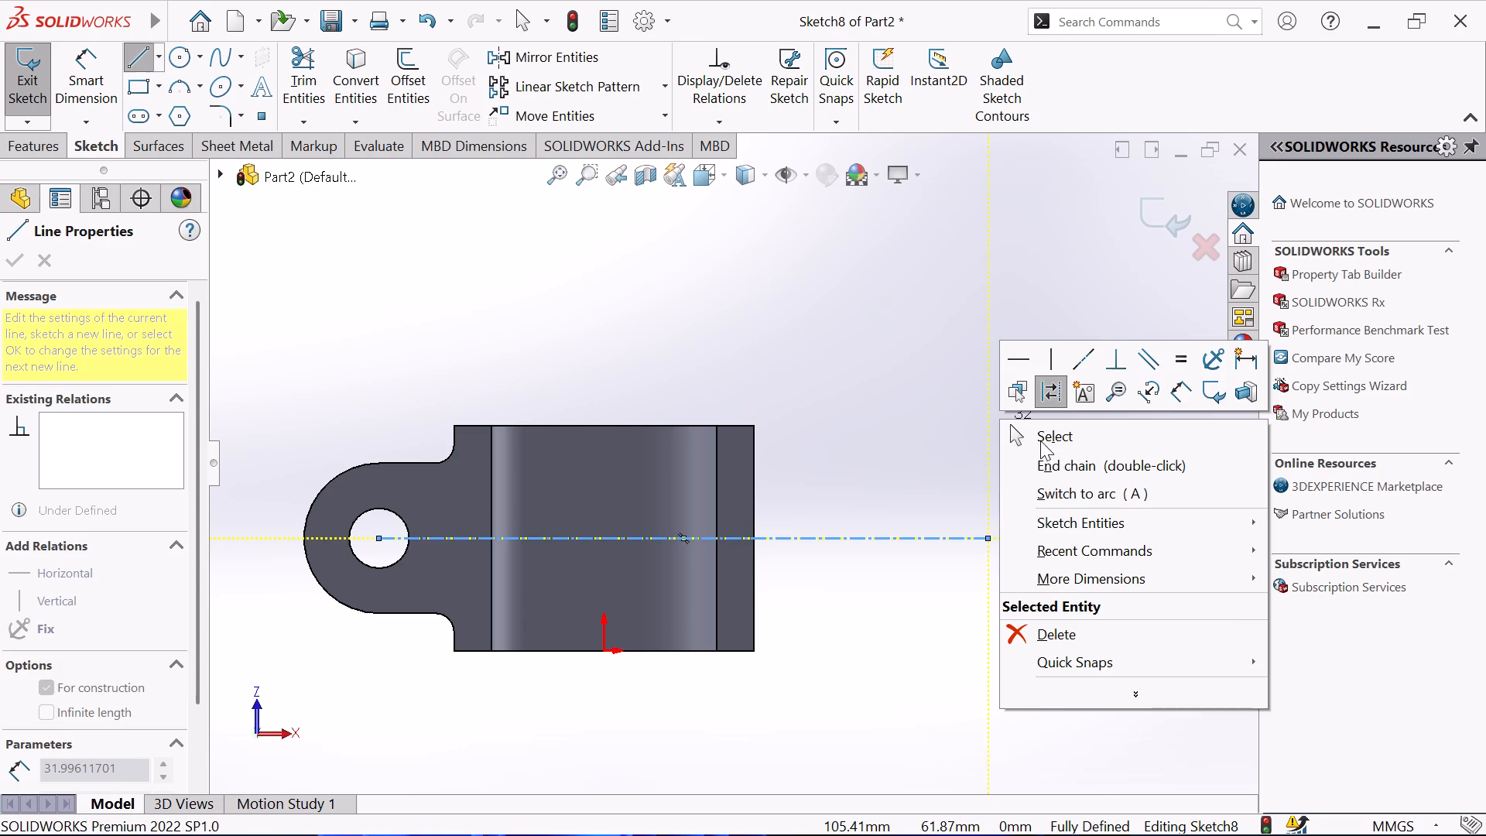
{"action": "left_click", "coordinate": [1040, 440]}
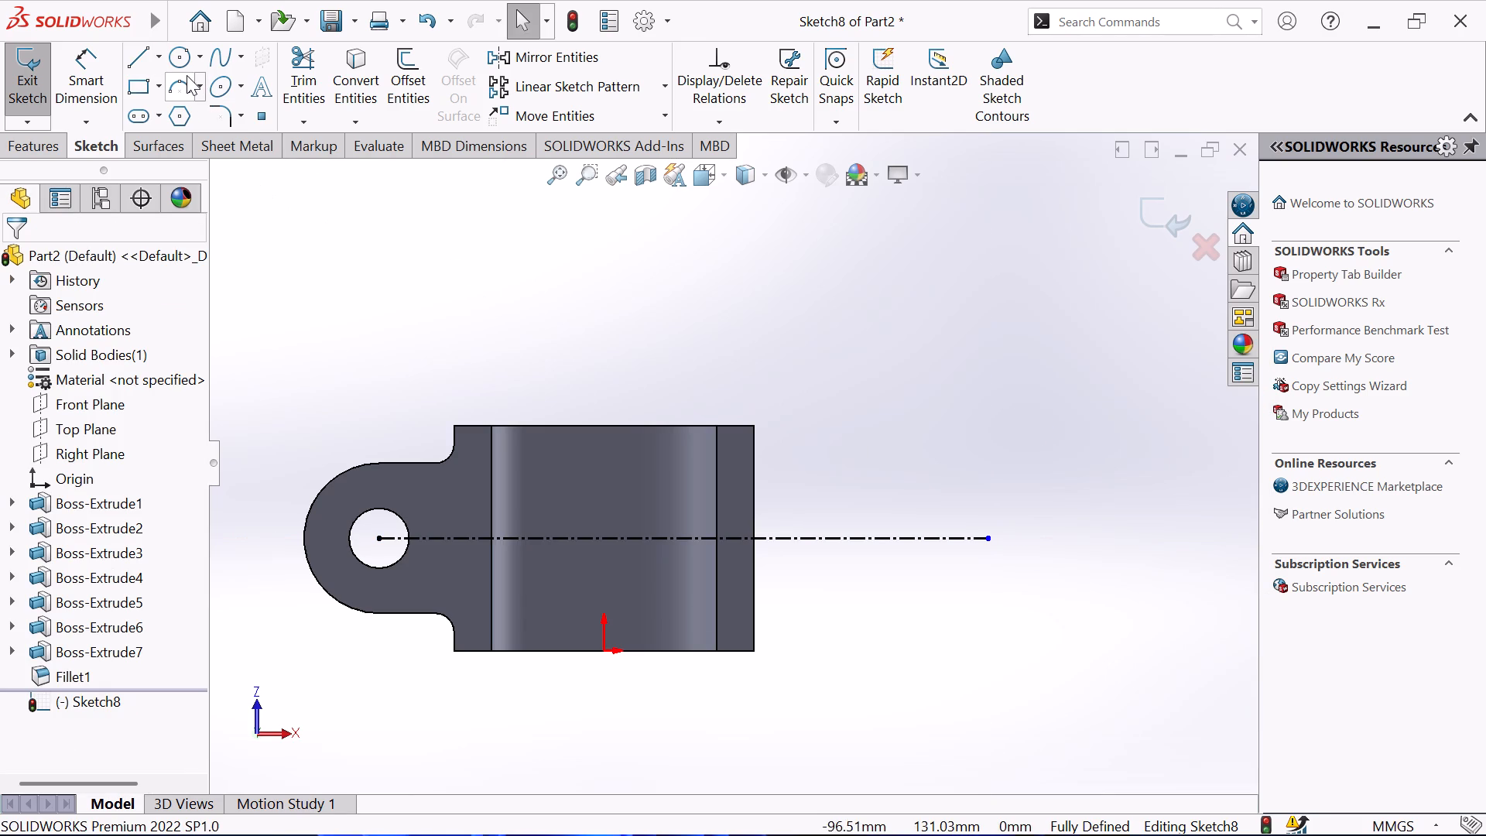
Sketch two concentric circles centred on the construction line beyond the base, the outer one about 59 mm in diameter.
{"action": "left_click", "coordinate": [180, 56]}
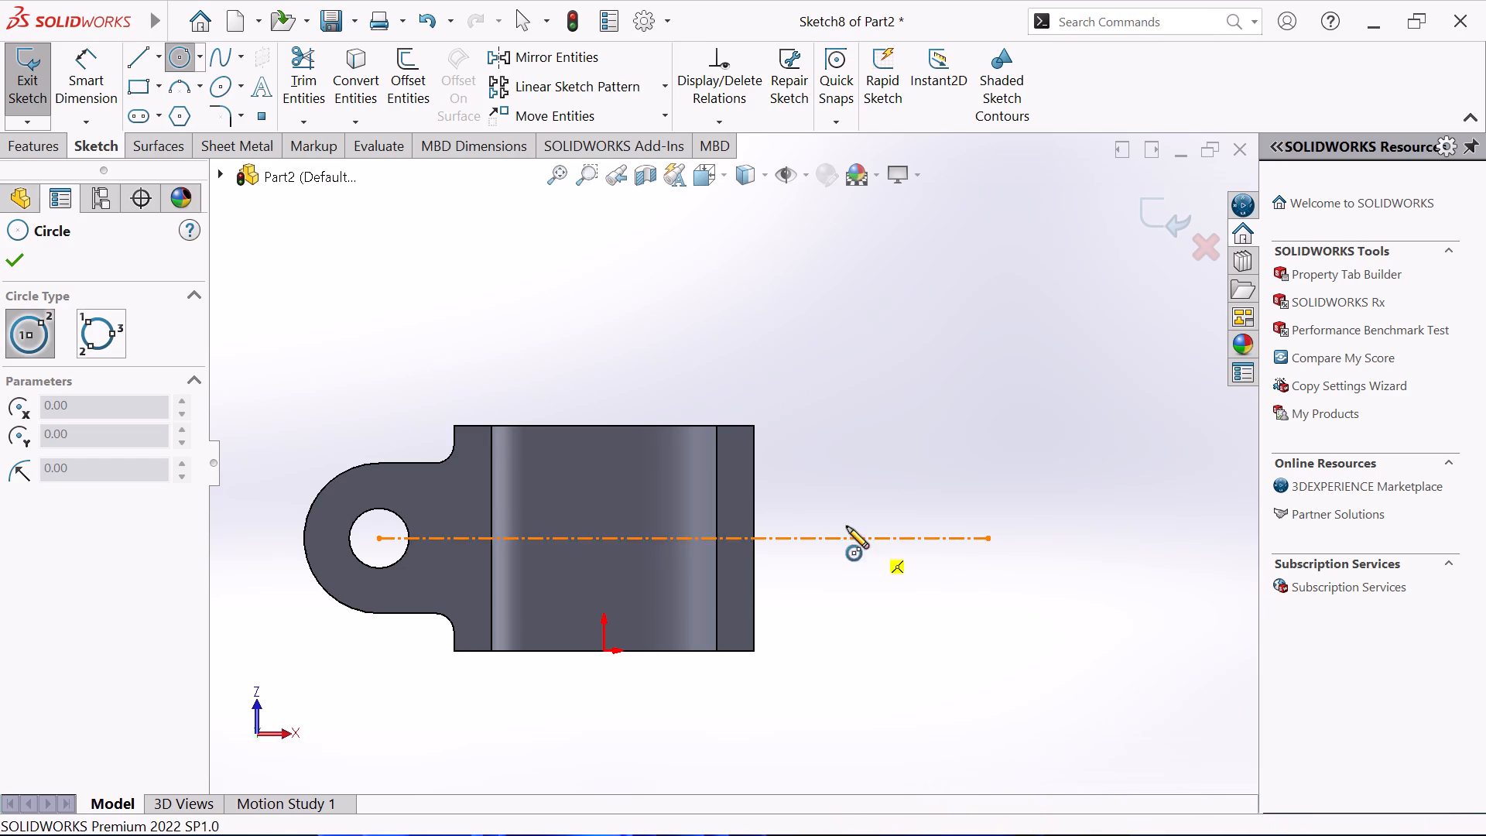
{"action": "left_click", "coordinate": [935, 542]}
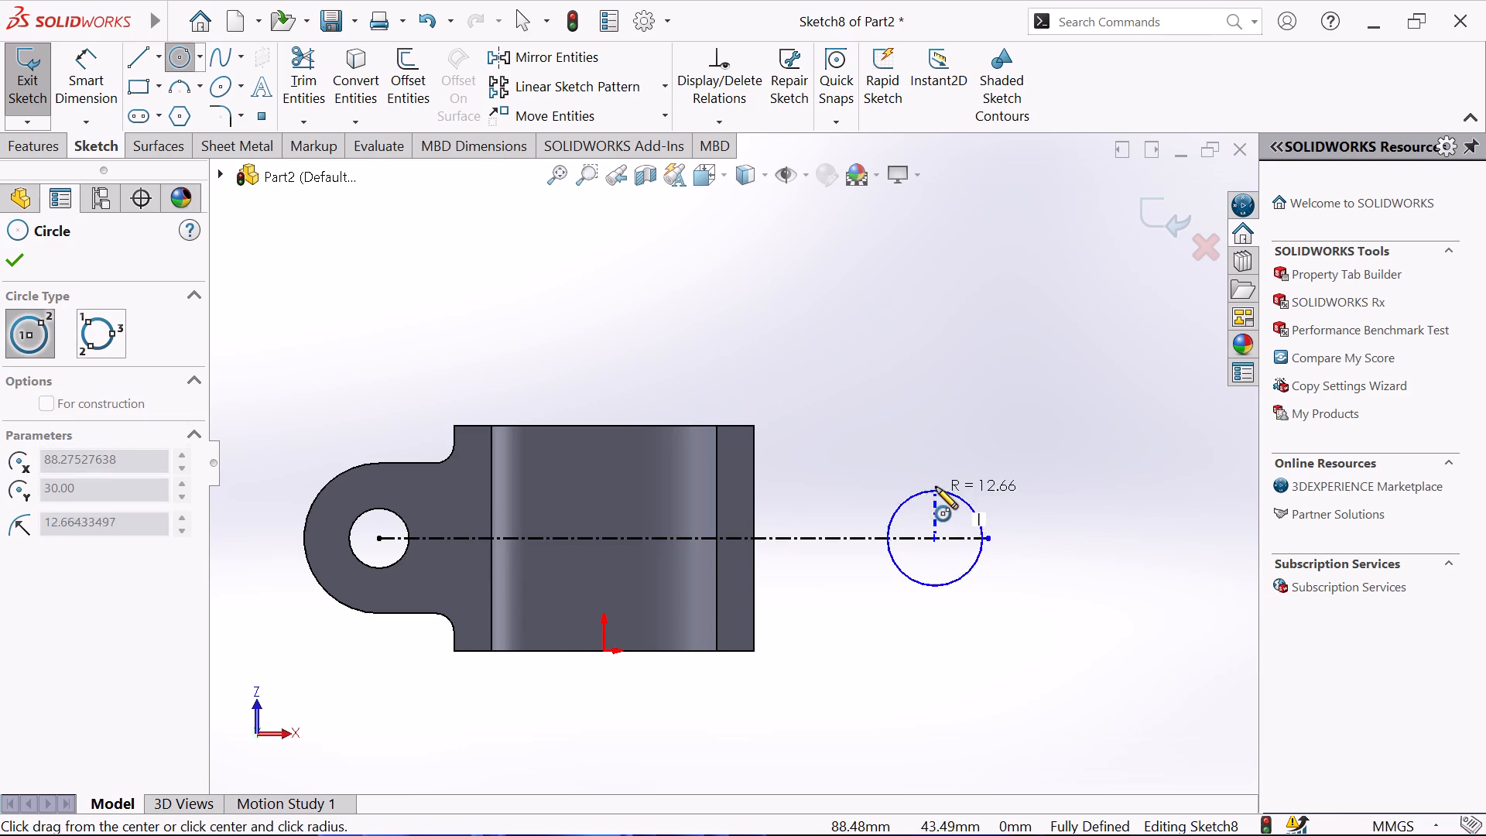
{"action": "left_click", "coordinate": [936, 485]}
{"action": "left_click", "coordinate": [932, 537]}
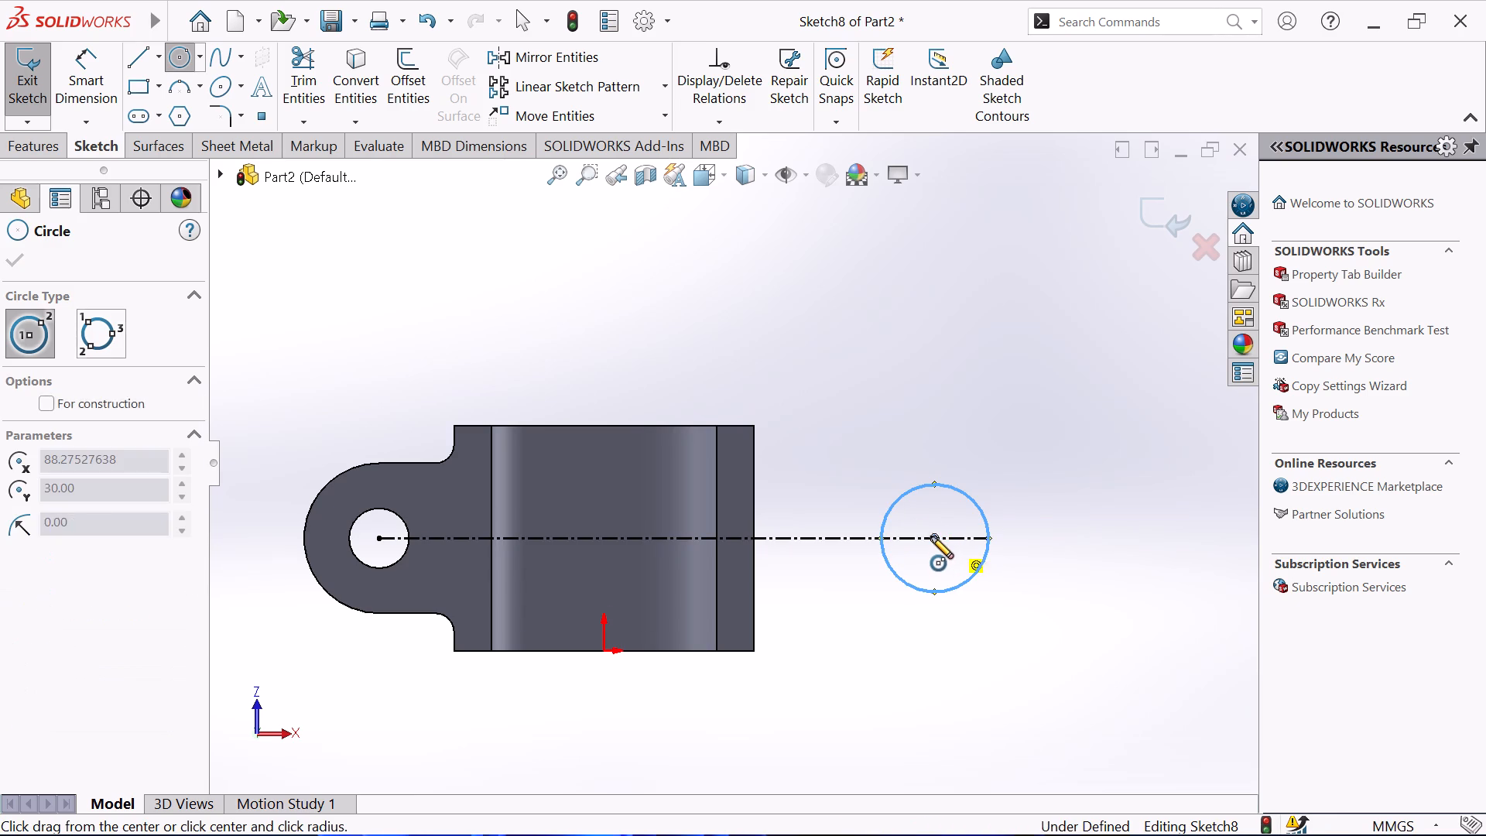
{"action": "left_click", "coordinate": [942, 427]}
{"action": "right_click", "coordinate": [946, 326]}
{"action": "left_click", "coordinate": [990, 341]}
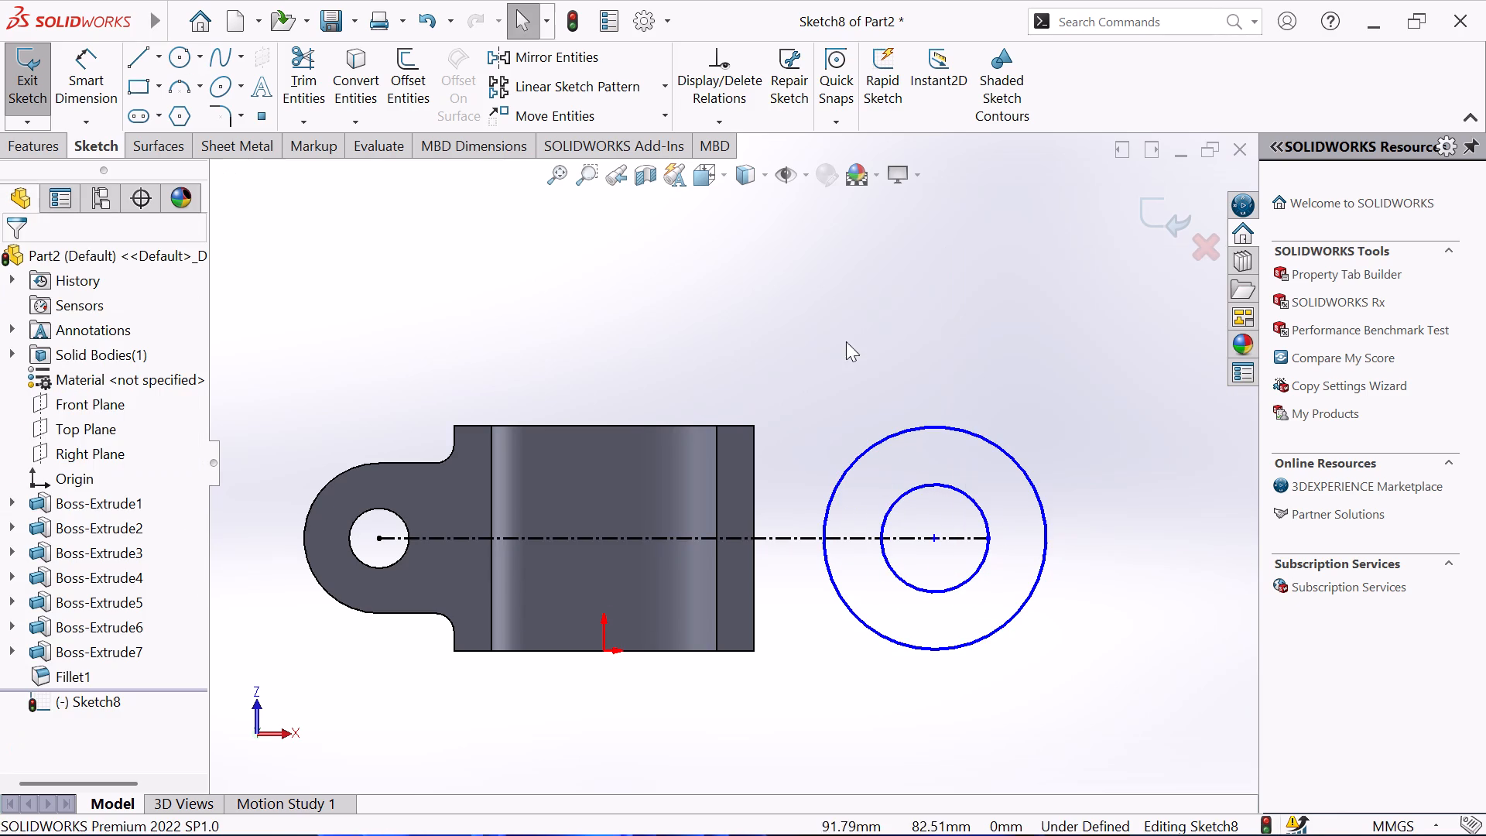
Dimension the outer circle to a 40 mm diameter and the inner circle to 16 mm.
{"action": "left_click", "coordinate": [85, 81]}
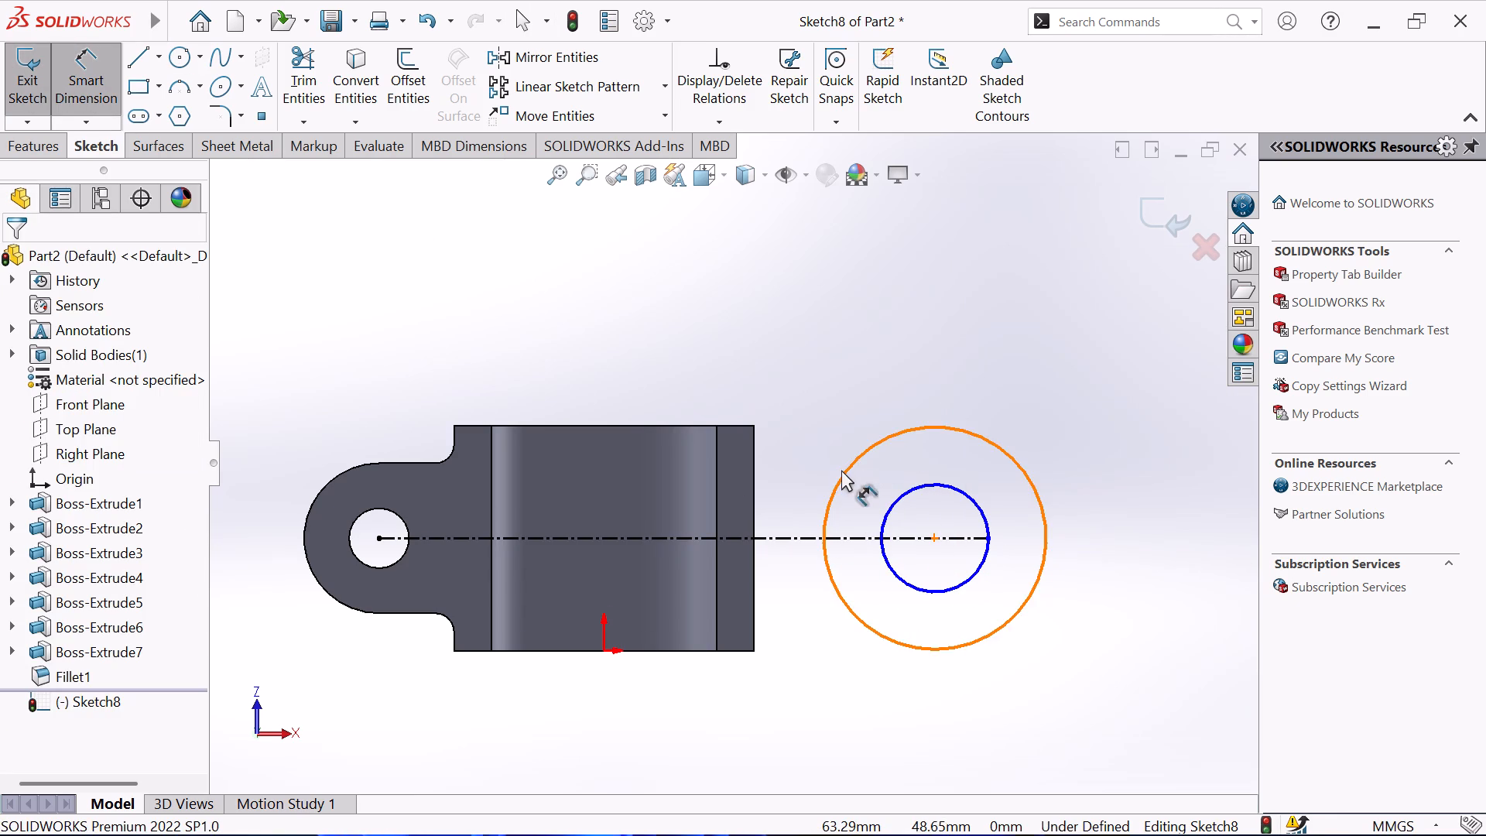
{"action": "left_click", "coordinate": [841, 473]}
{"action": "left_click", "coordinate": [920, 361]}
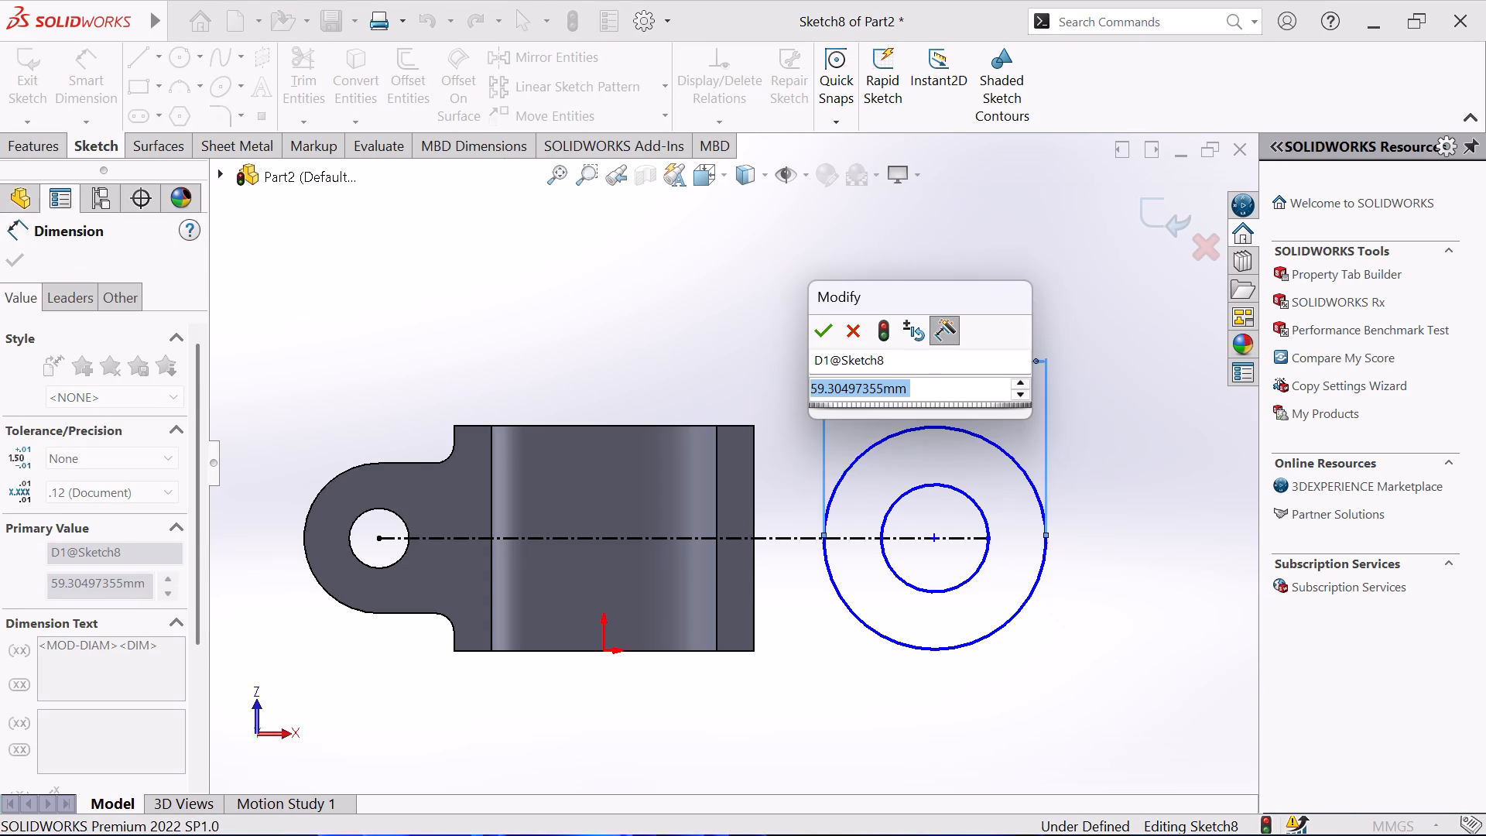
{"action": "key", "text": "4"}
{"action": "key", "text": "0"}
{"action": "key", "text": "Return"}
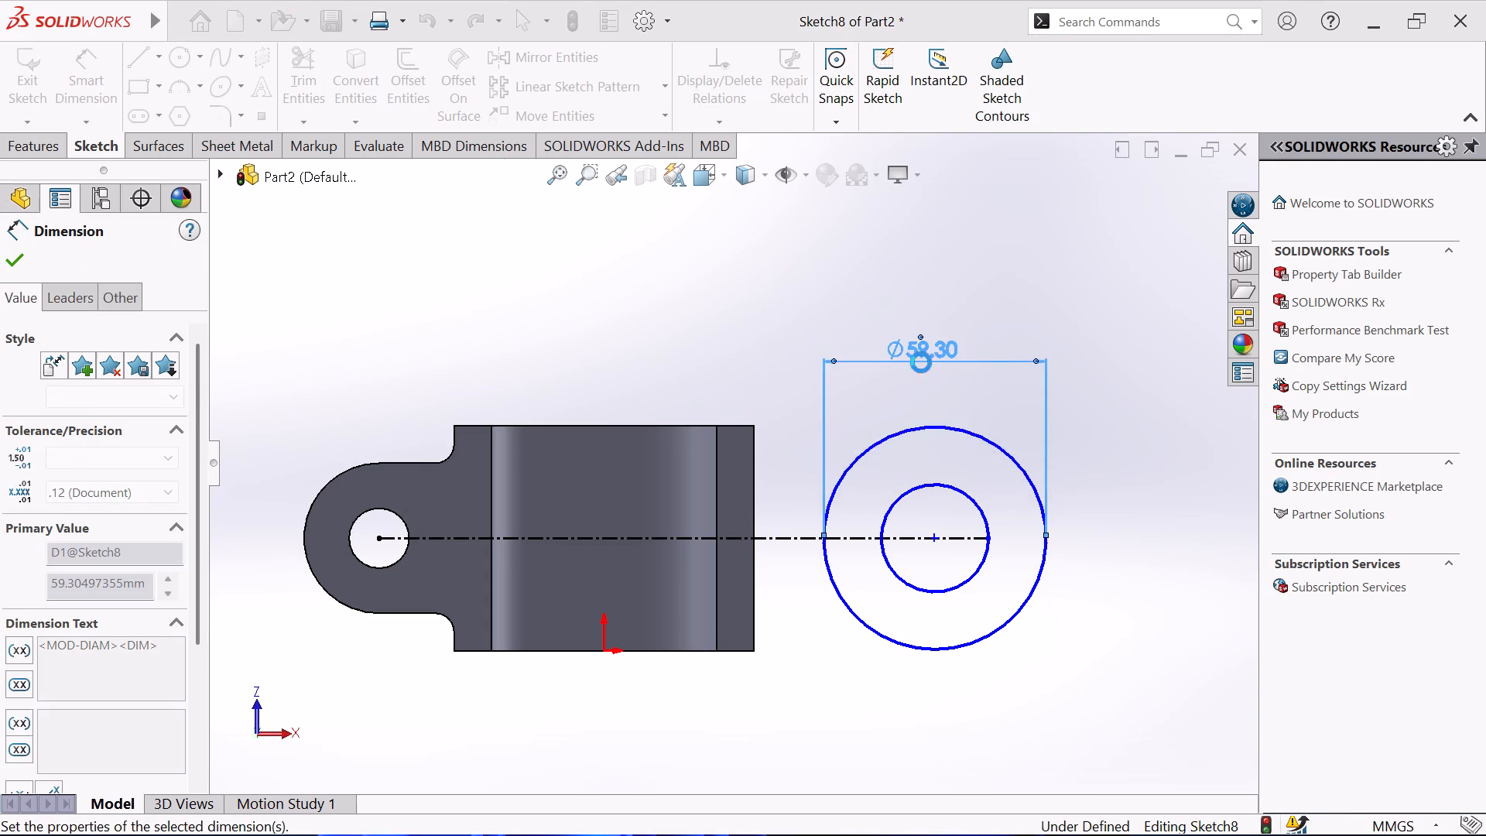
{"action": "left_click", "coordinate": [937, 488]}
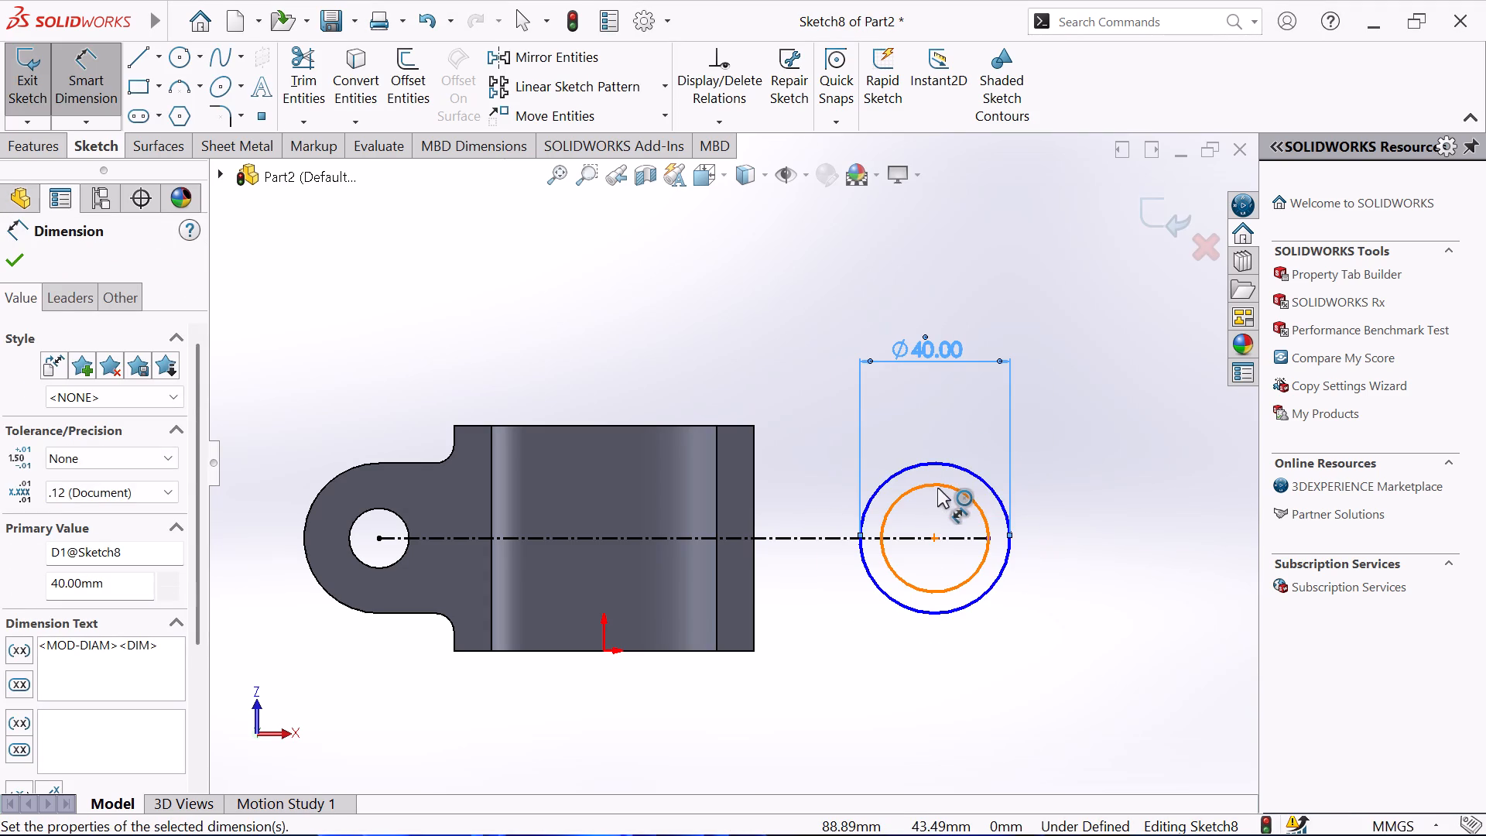
{"action": "left_click", "coordinate": [948, 410]}
{"action": "type", "text": "16"}
{"action": "key", "text": "Return"}
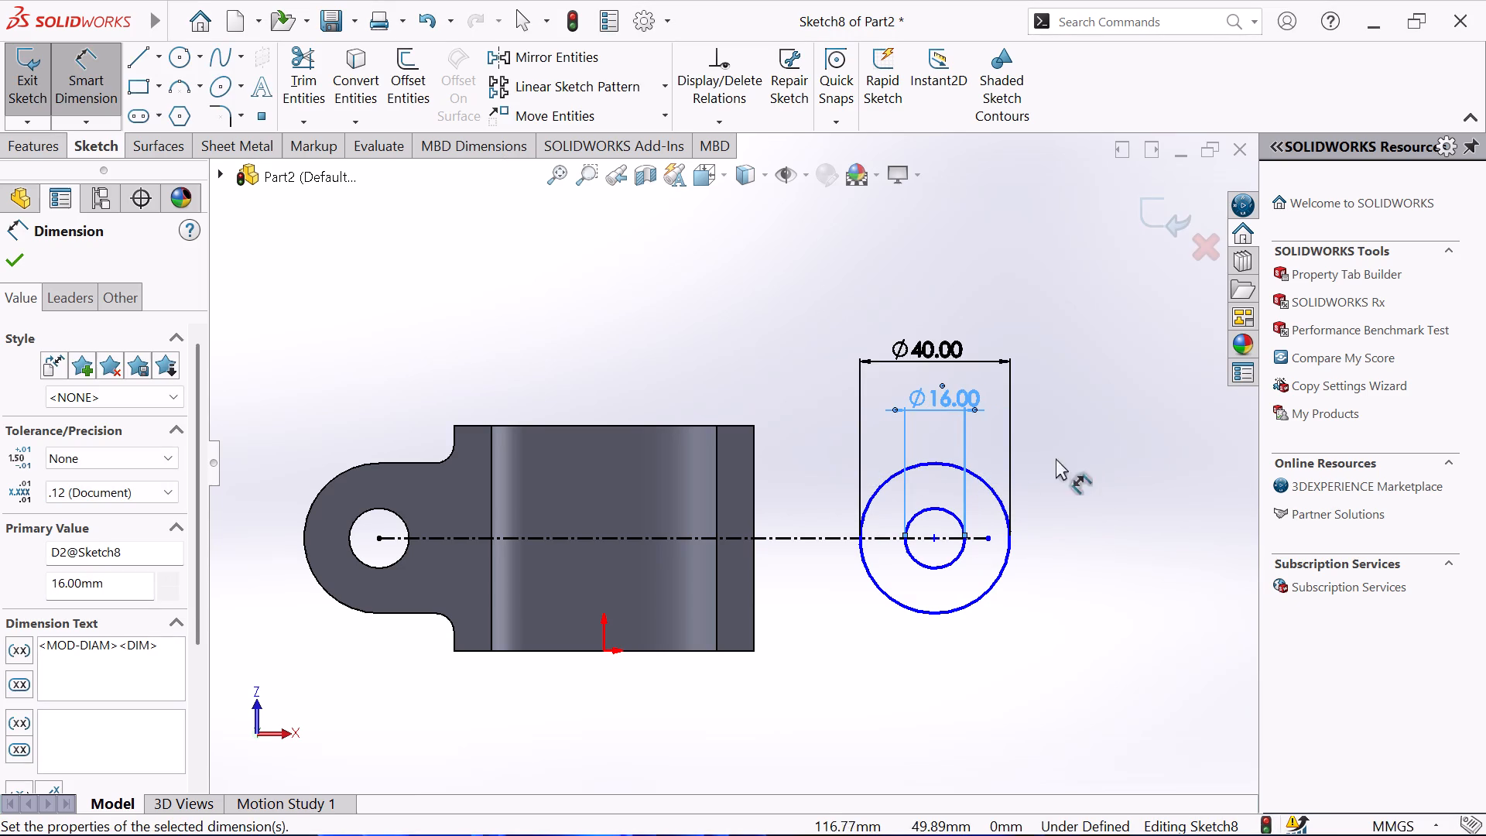
{"action": "right_click", "coordinate": [1071, 456]}
{"action": "left_click", "coordinate": [1113, 526]}
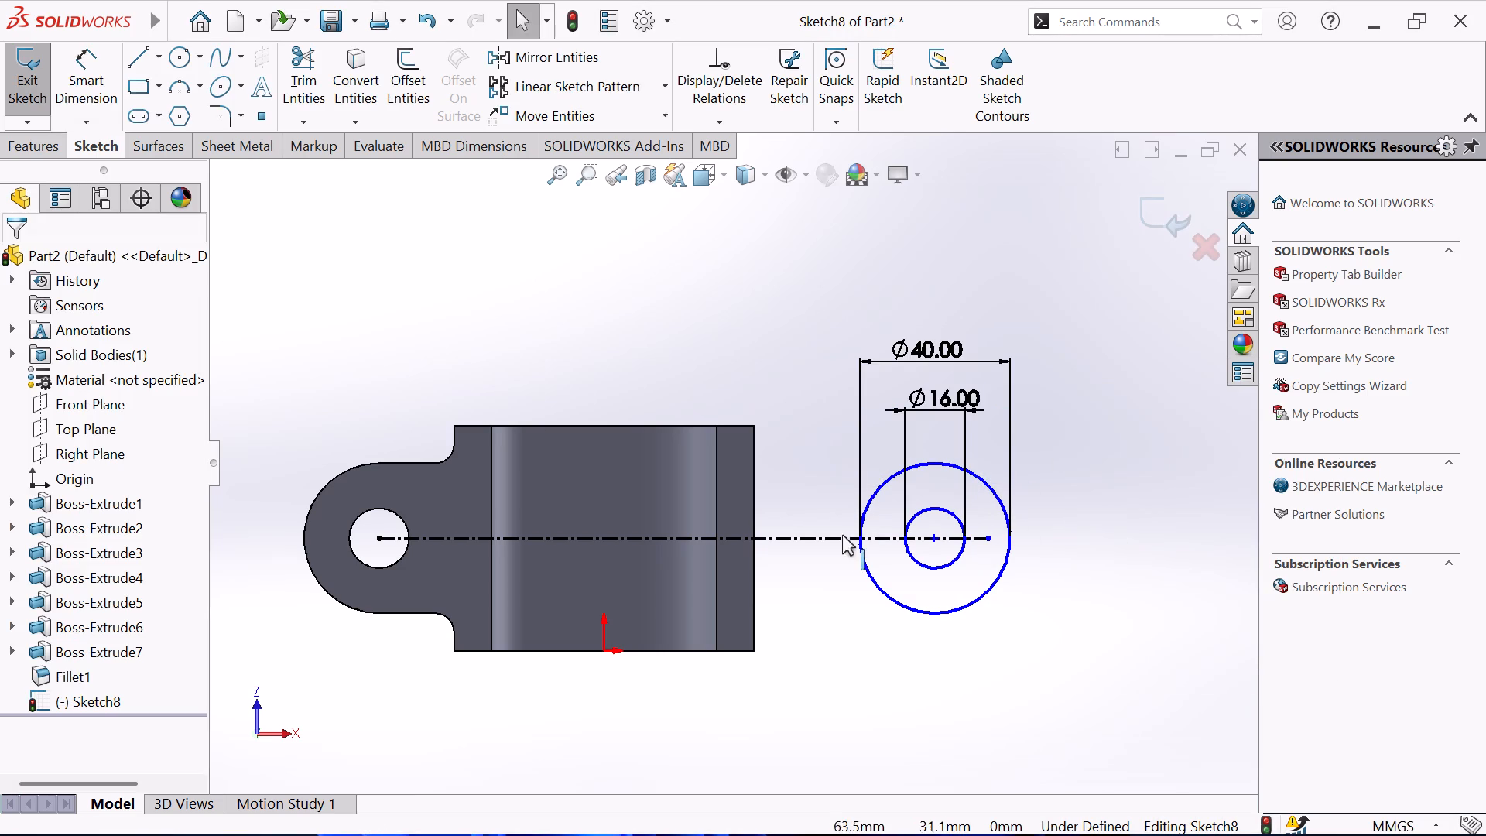
Add a tangent relation between the 40 mm circle and the base's adjacent outer edge.
{"action": "left_click", "coordinate": [754, 498]}
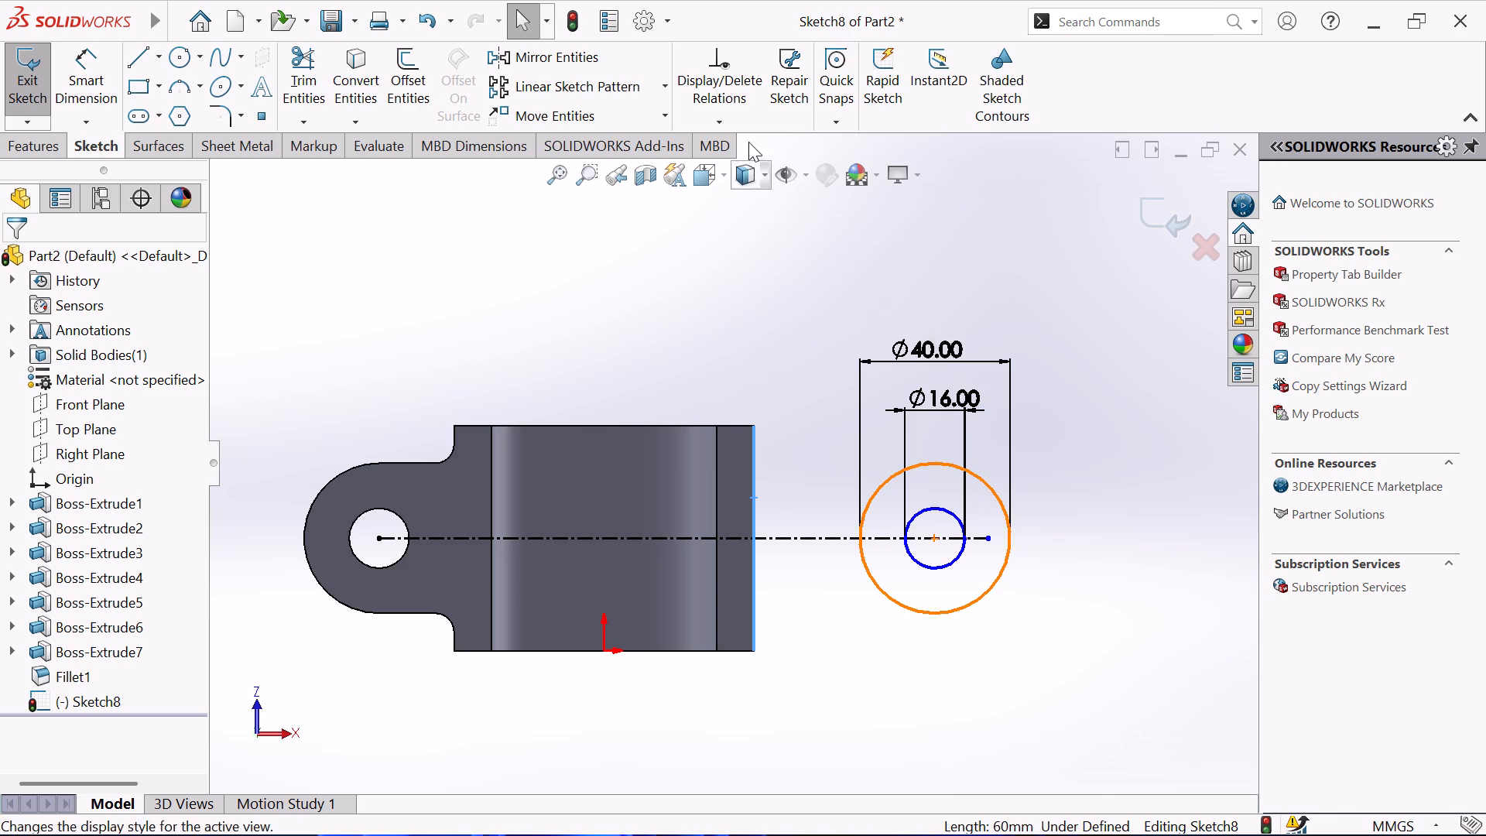
{"action": "left_click", "coordinate": [698, 121]}
{"action": "left_click", "coordinate": [717, 180]}
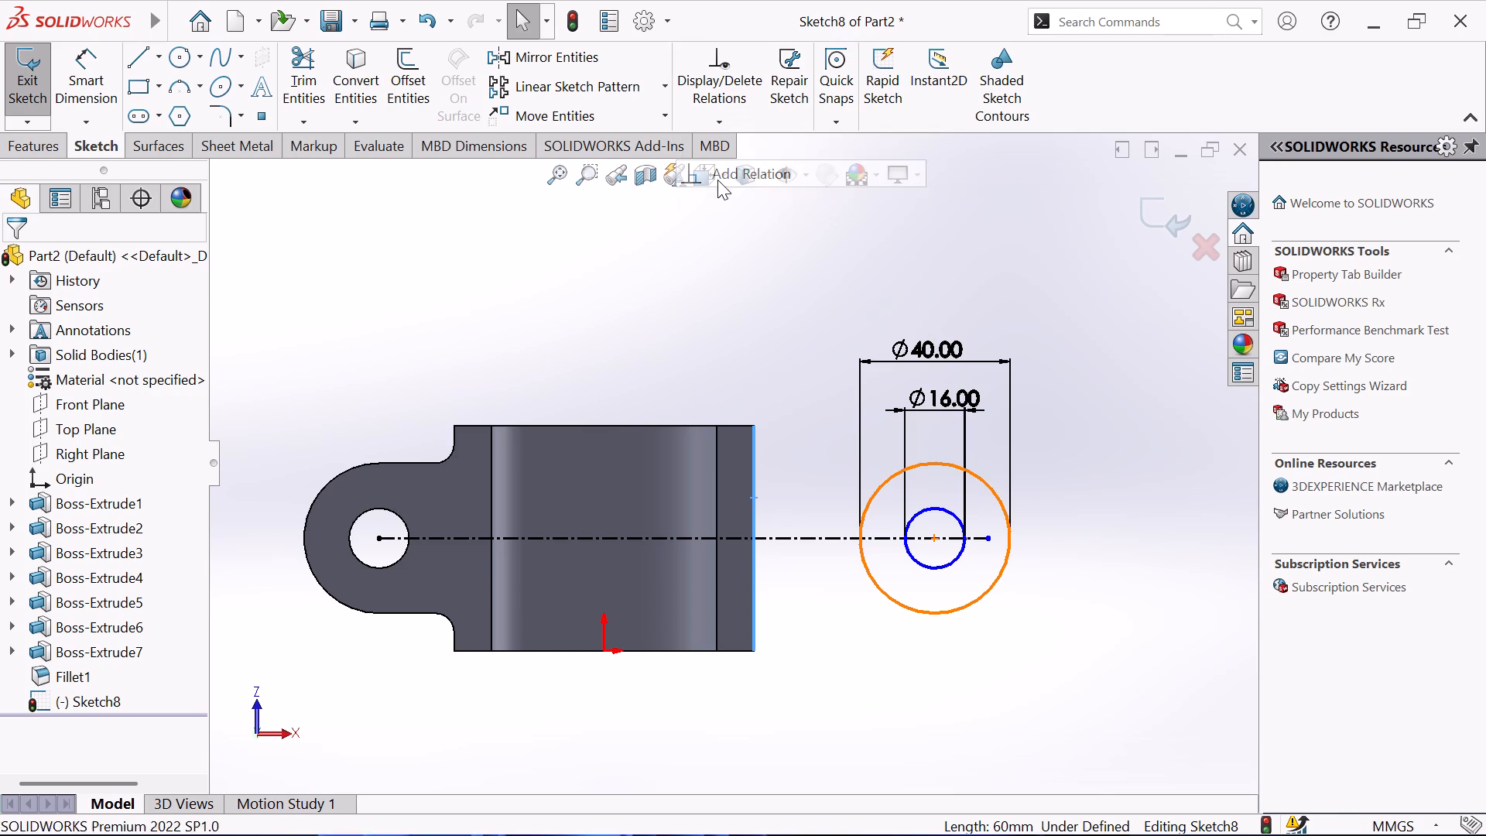
{"action": "left_click", "coordinate": [899, 606]}
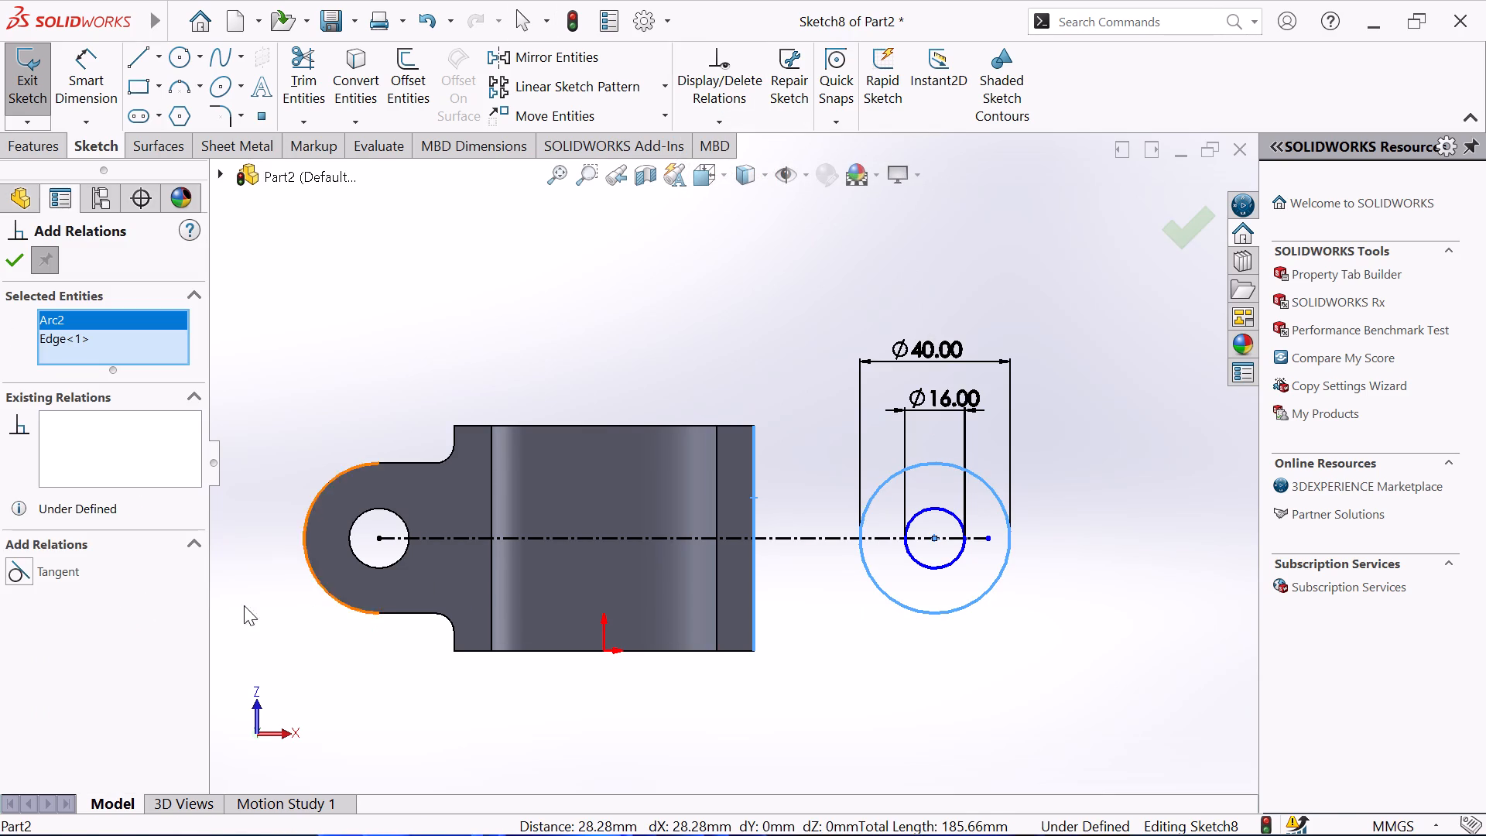
{"action": "left_click", "coordinate": [19, 568]}
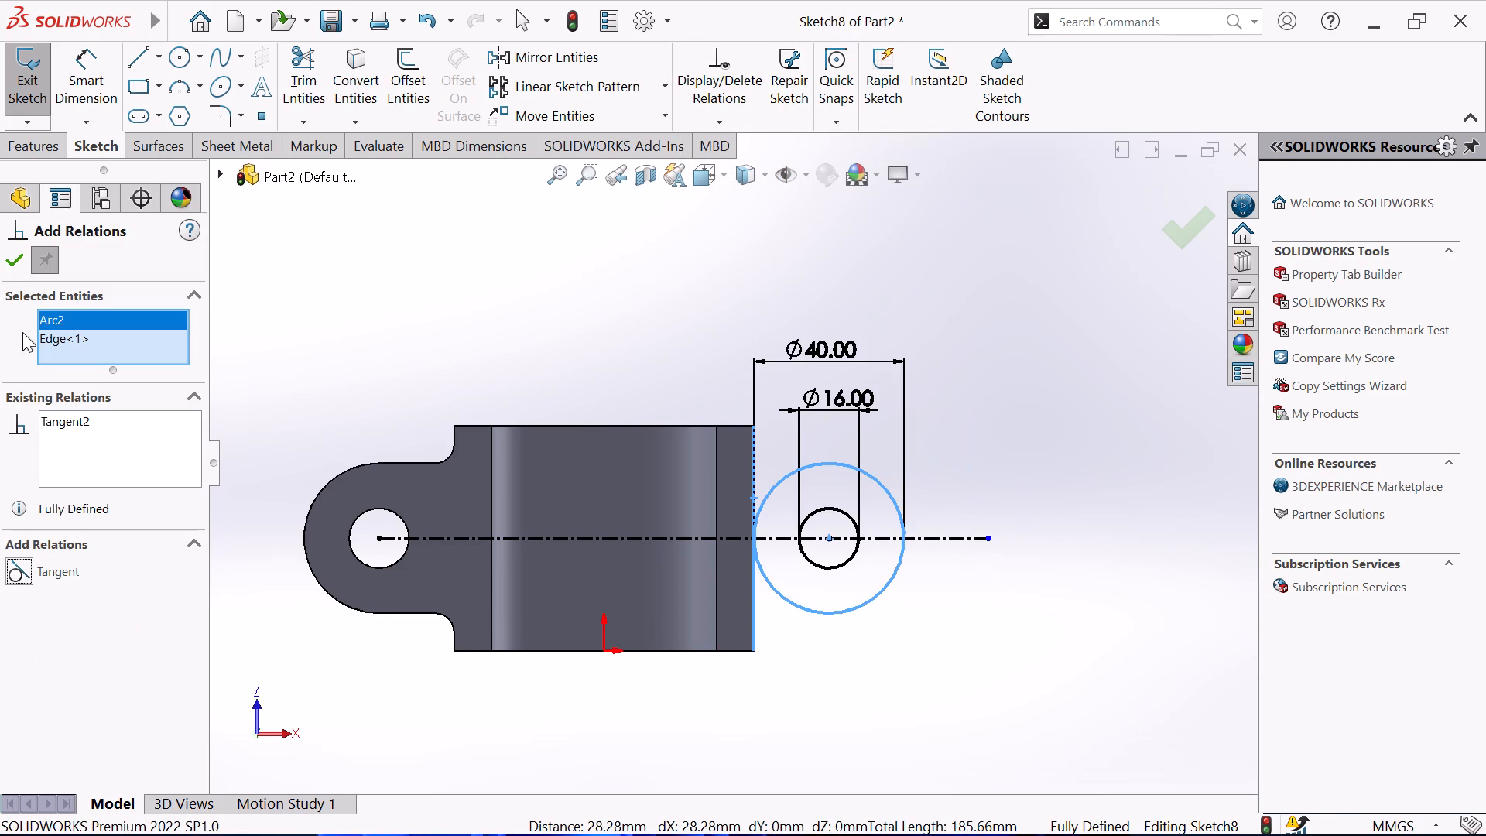
{"action": "left_click", "coordinate": [5, 255]}
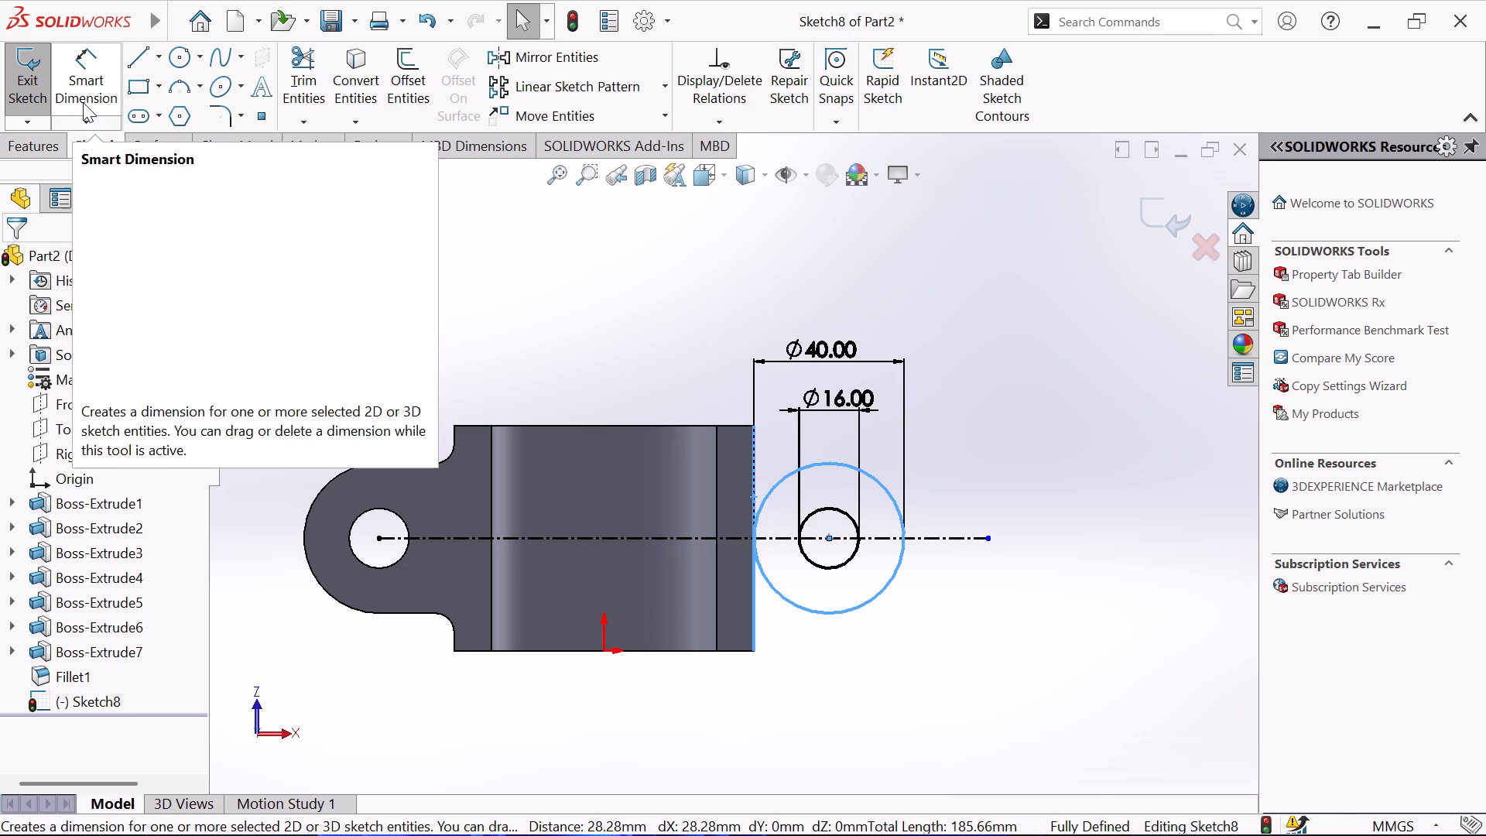
Draw two 20 mm horizontal lines joining the 40 mm circle's upper and lower quadrant points to the base's outer edge.
{"action": "left_click", "coordinate": [141, 59]}
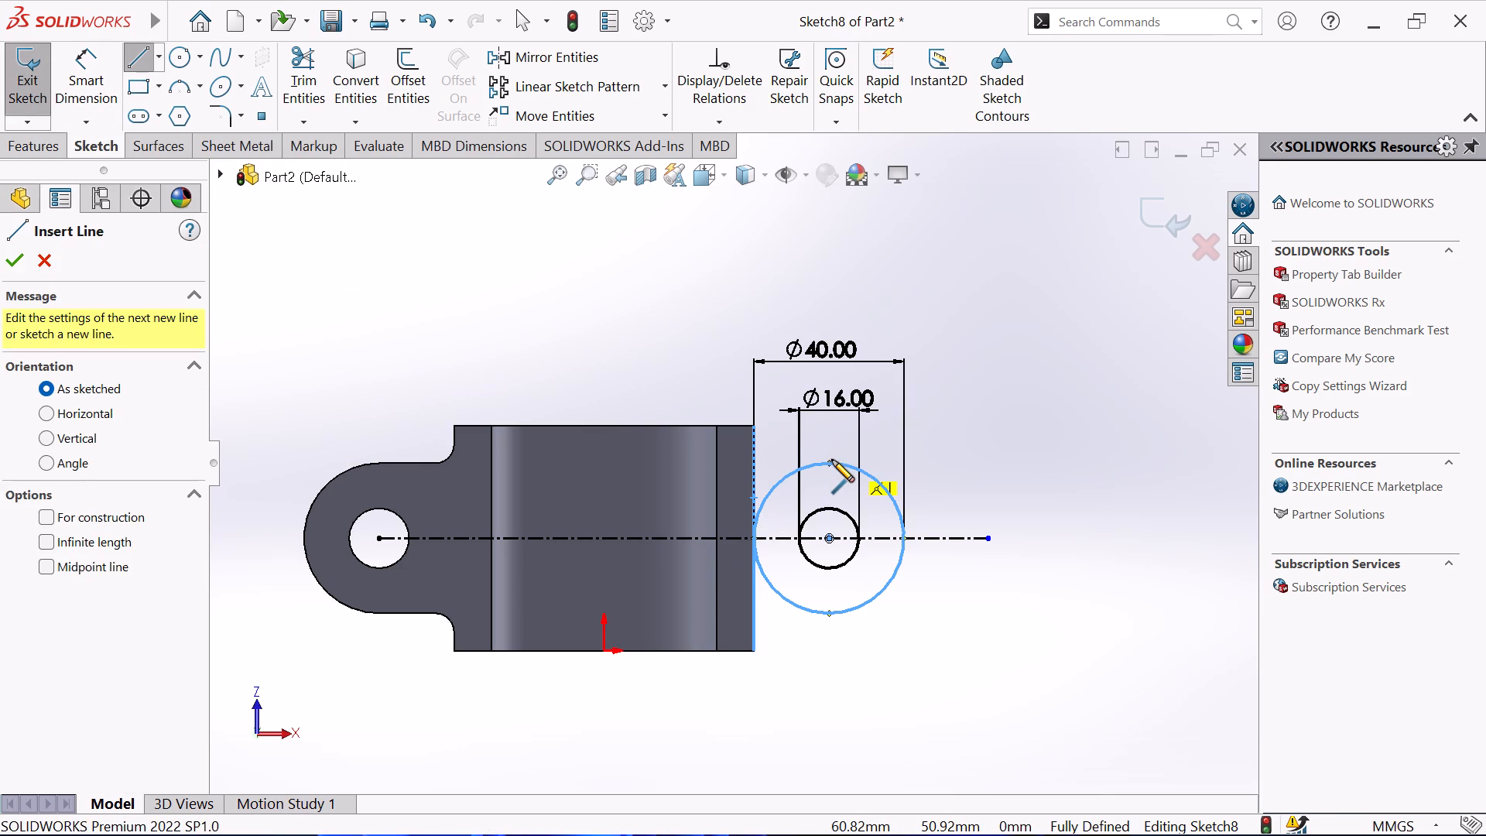
{"action": "left_click", "coordinate": [827, 461]}
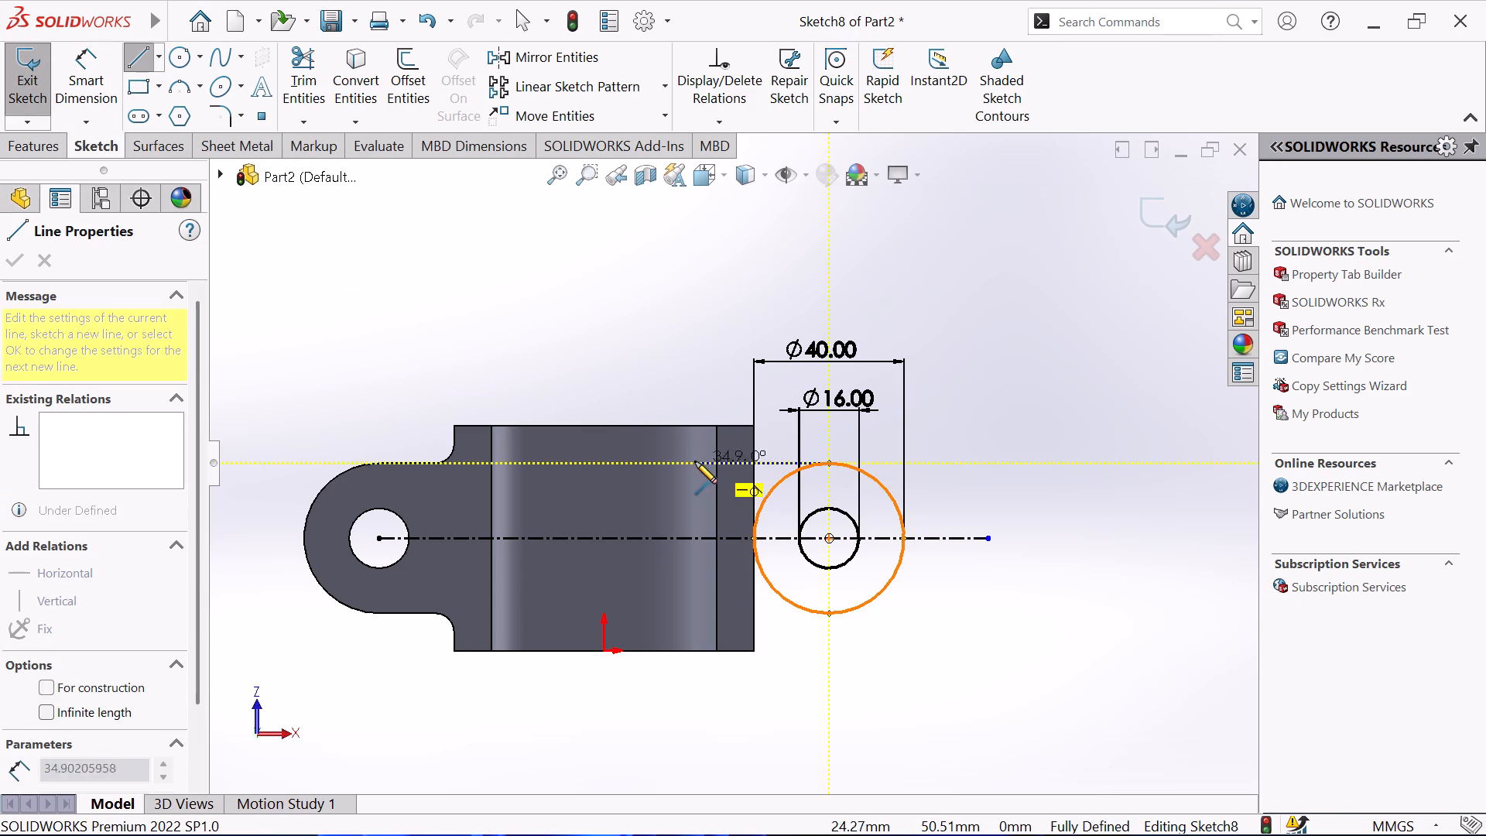
{"action": "left_click", "coordinate": [751, 459]}
{"action": "right_click", "coordinate": [998, 392]}
{"action": "left_click", "coordinate": [1053, 408]}
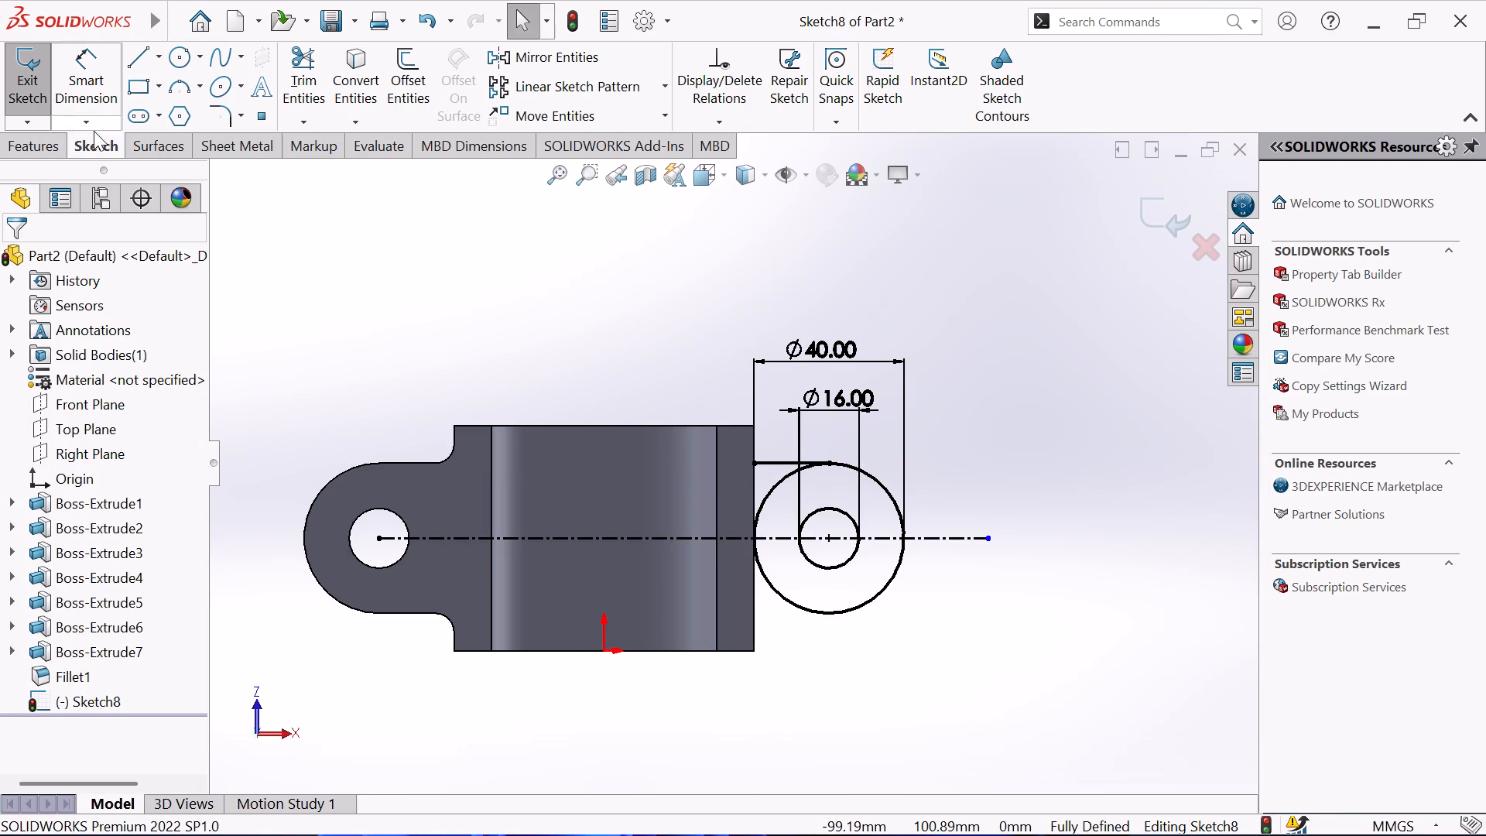
{"action": "left_click", "coordinate": [139, 47]}
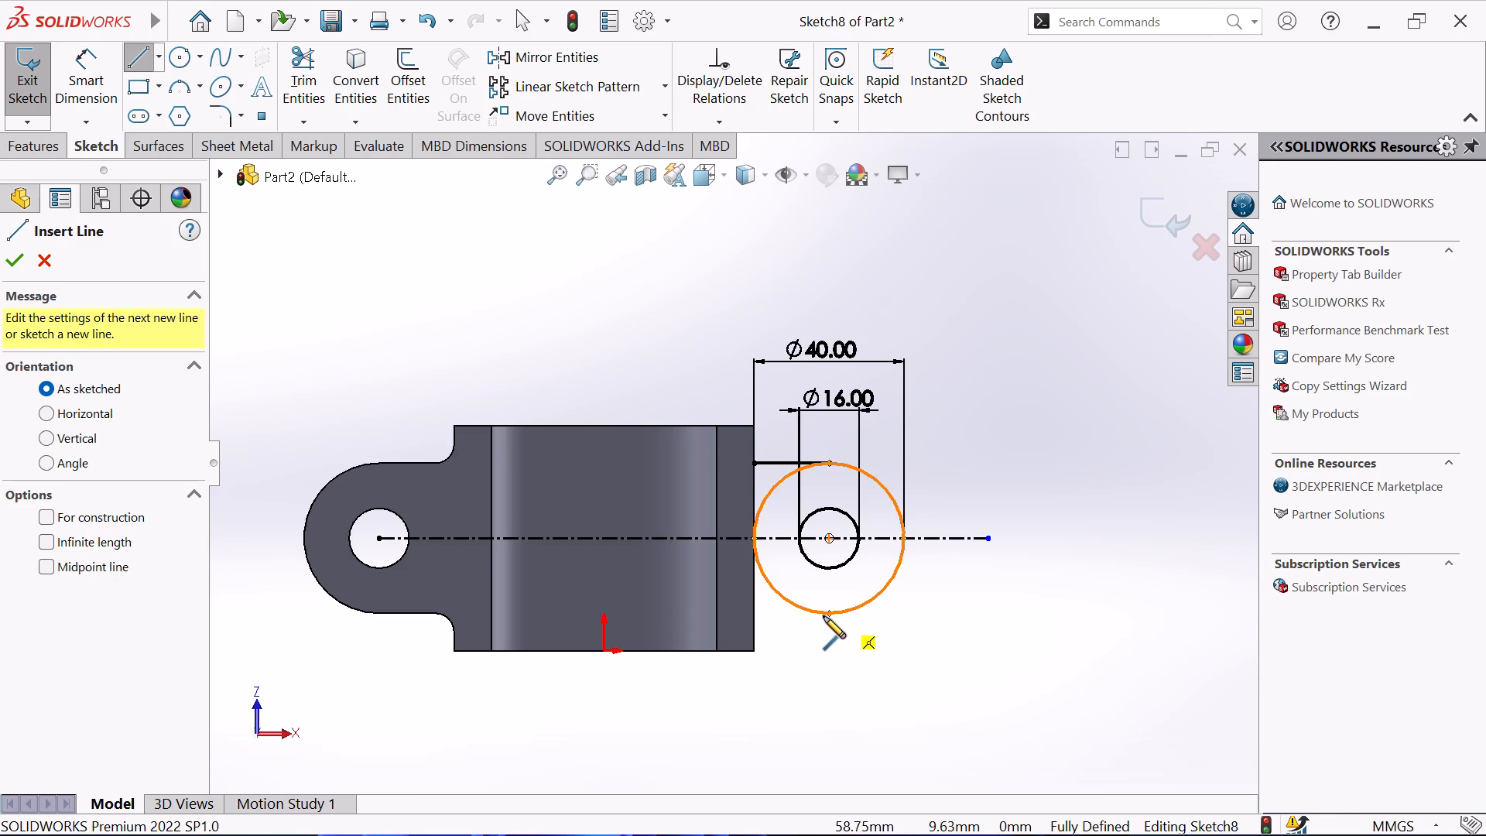
{"action": "left_click", "coordinate": [829, 613]}
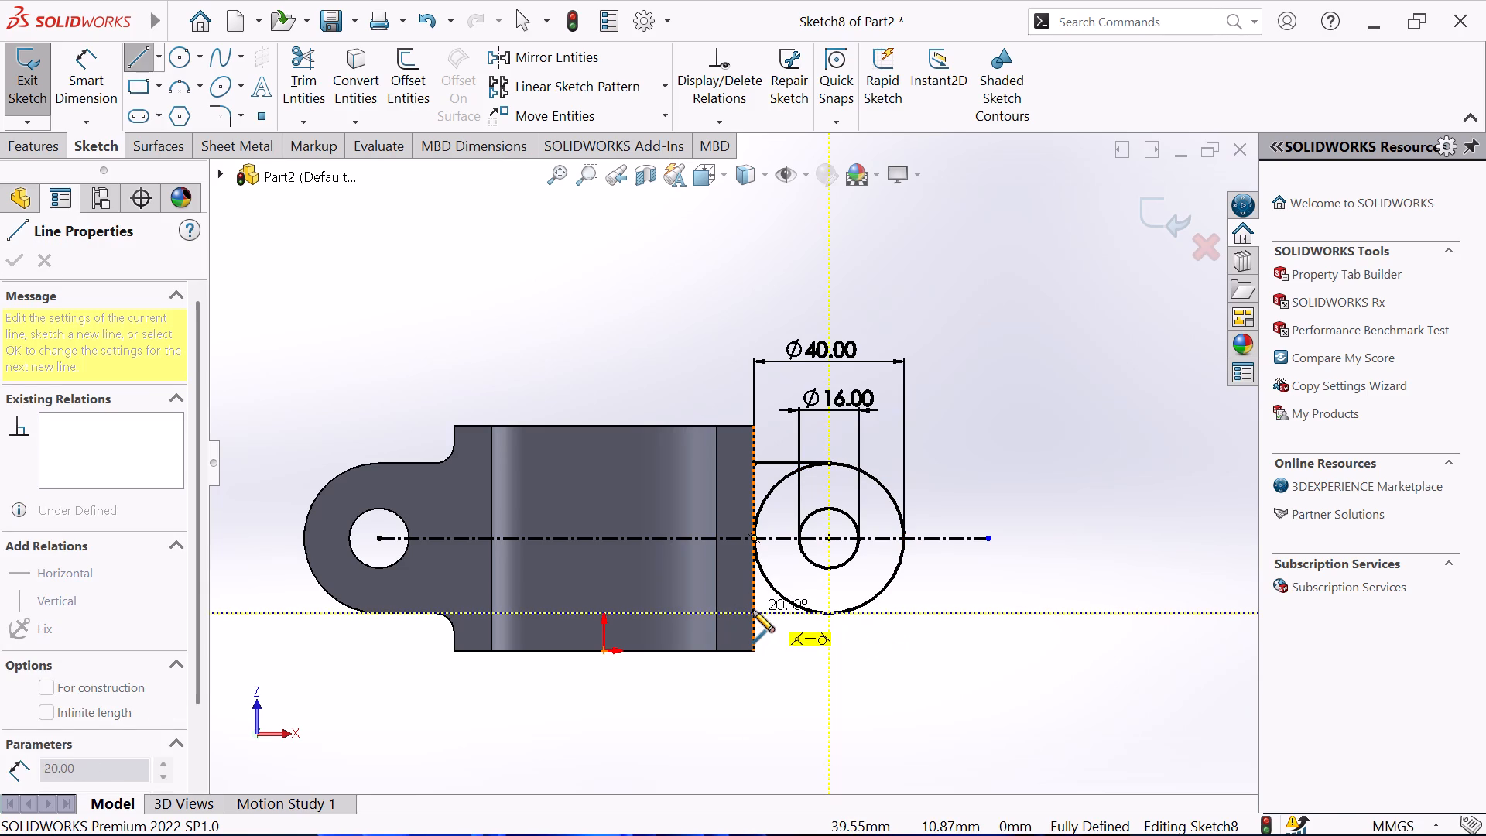
{"action": "left_click", "coordinate": [752, 610]}
{"action": "right_click", "coordinate": [889, 652]}
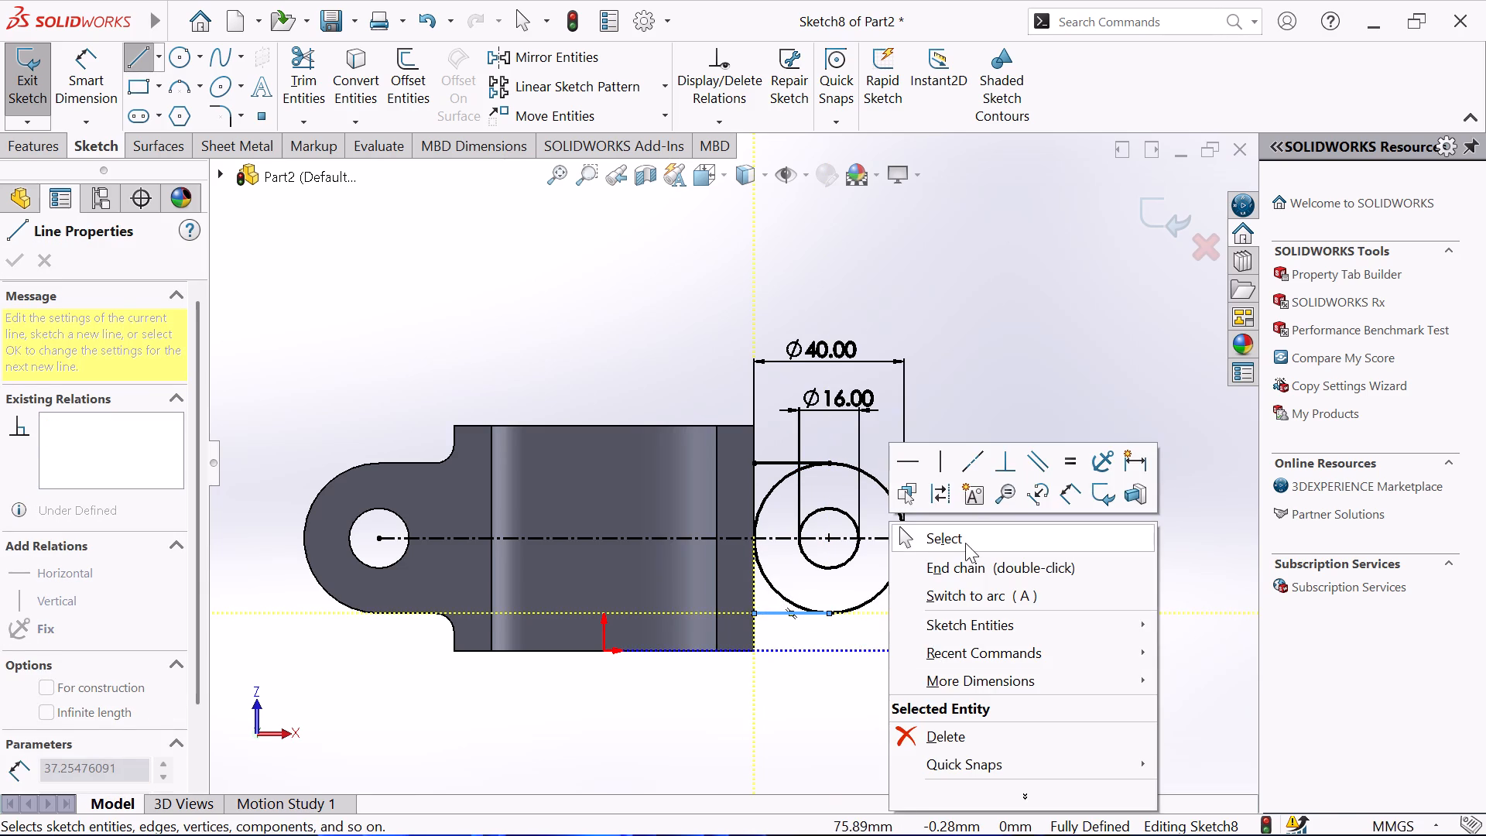
{"action": "left_click", "coordinate": [965, 542]}
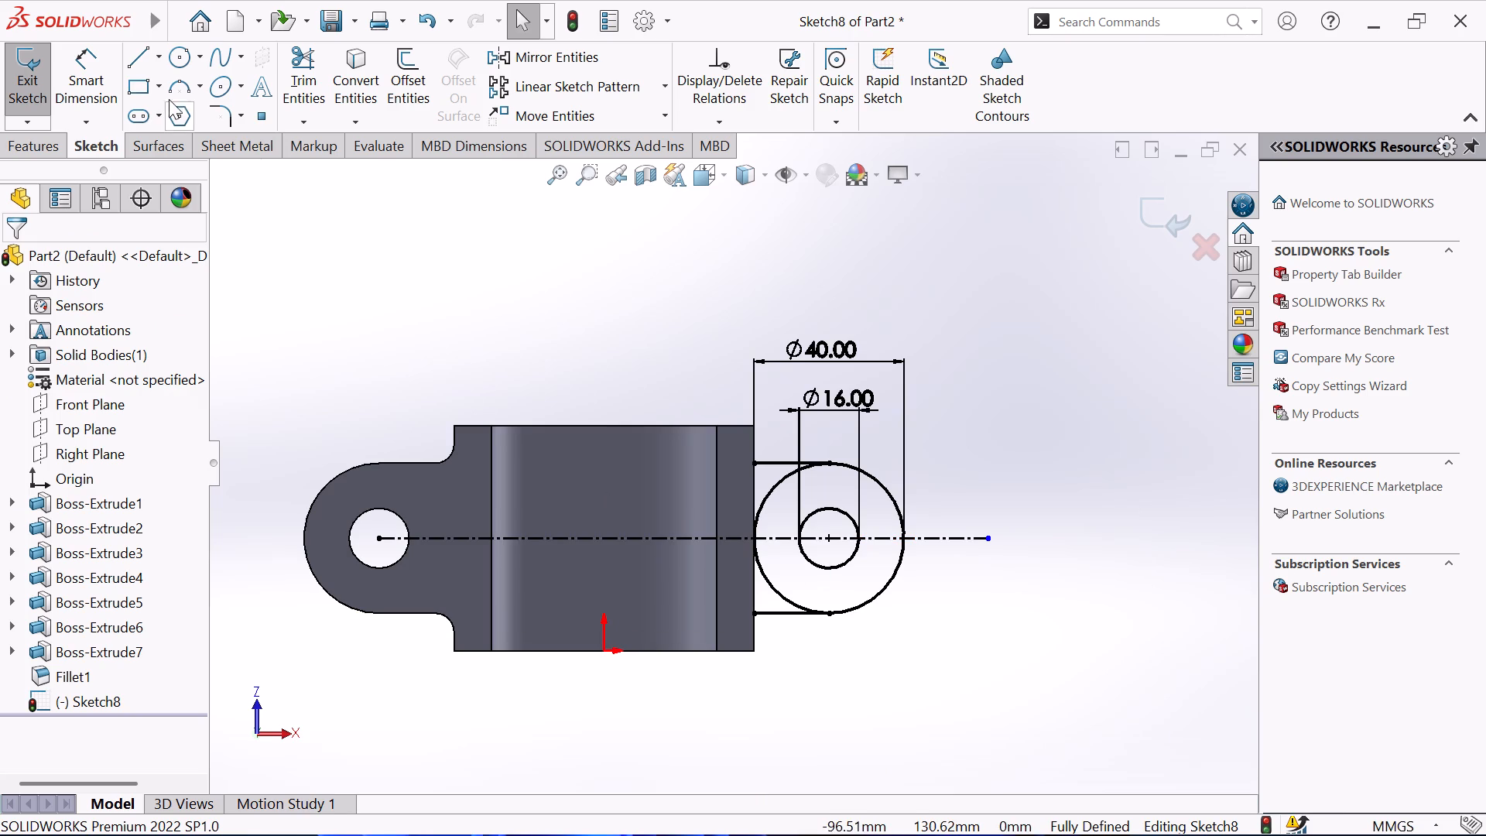
Trim the upper and lower arcs of the 40 mm circle on the side facing the base, using Trim to closest.
{"action": "left_click", "coordinate": [294, 66]}
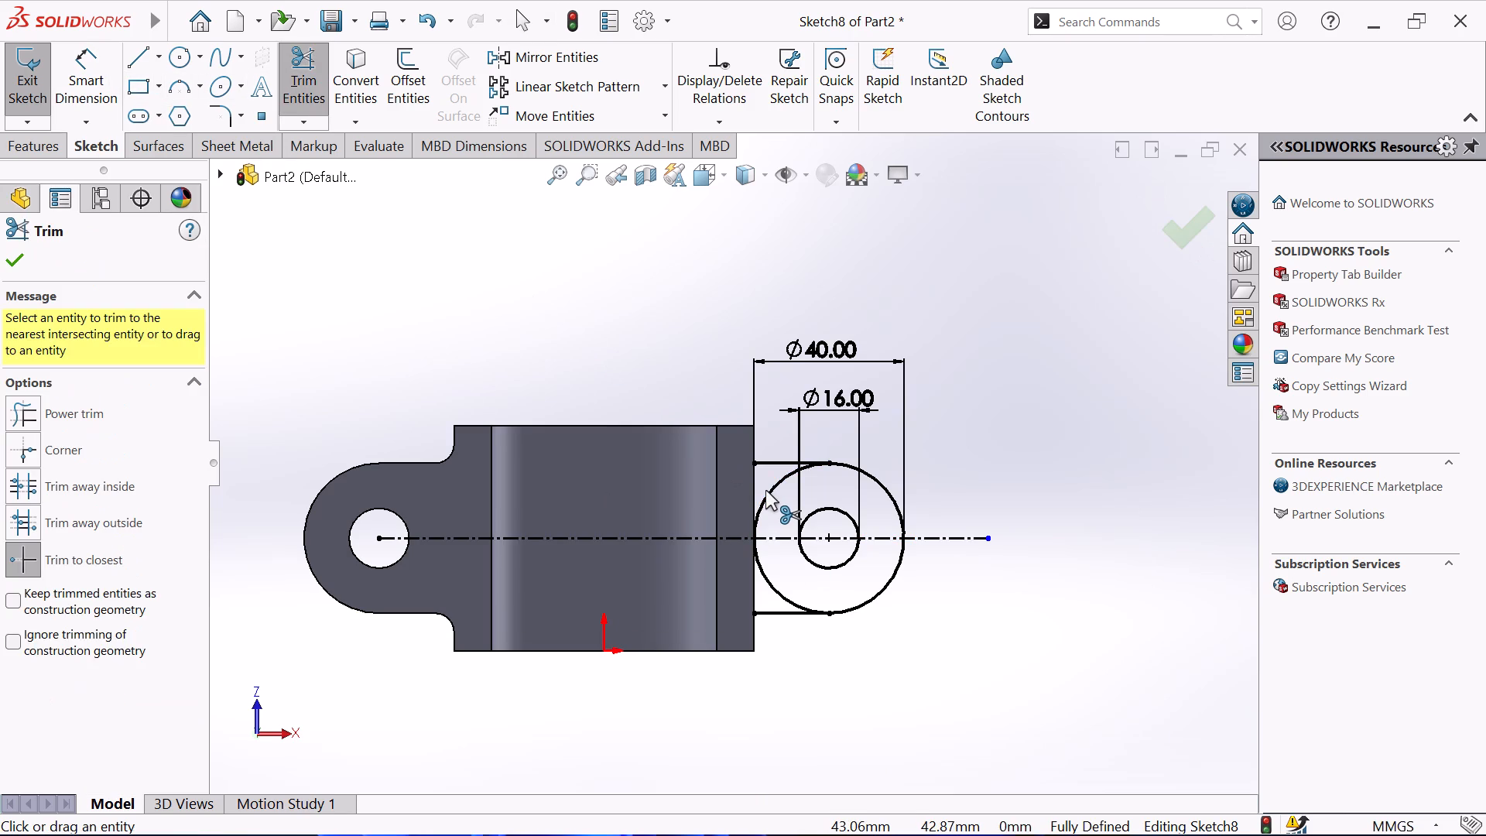
{"action": "left_click", "coordinate": [765, 490]}
{"action": "left_click", "coordinate": [766, 496]}
{"action": "left_click", "coordinate": [769, 578]}
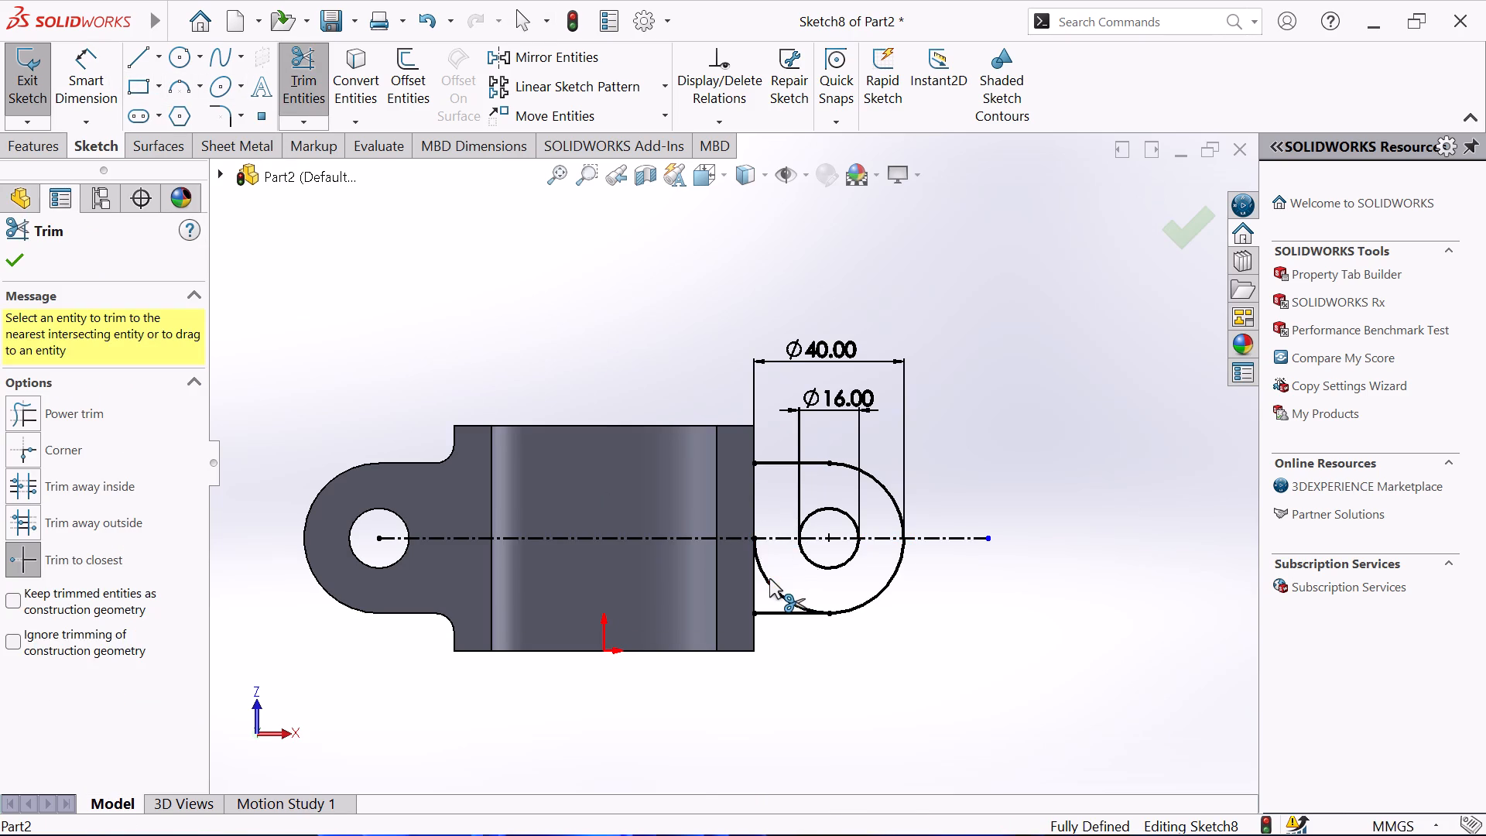
Convert the base's outer edge beside the new lug profile into a sketch line and trim its two ends beyond the lug's straight lines.
{"action": "right_click", "coordinate": [986, 430]}
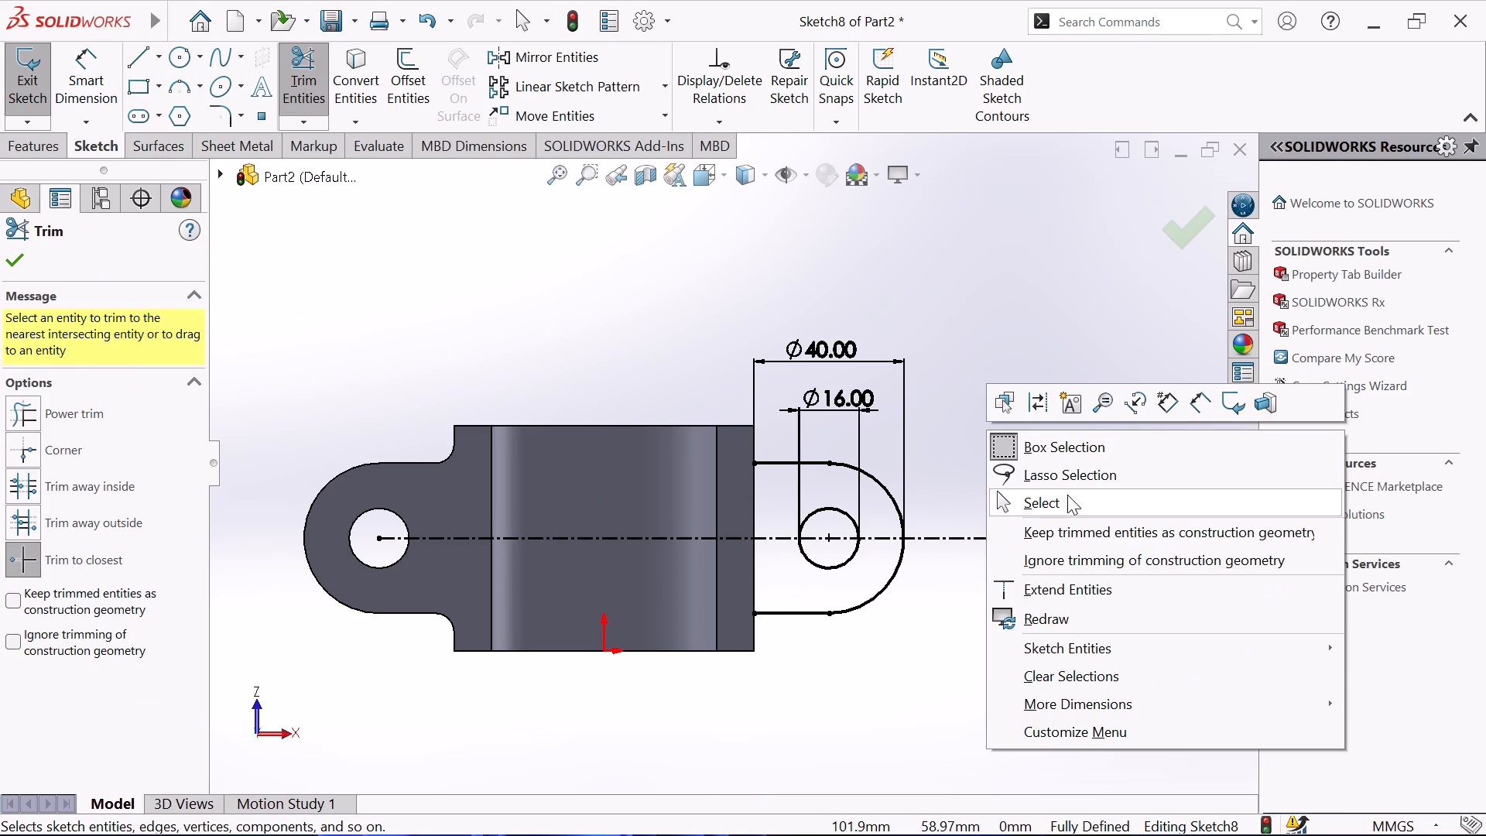
{"action": "left_click", "coordinate": [1062, 500]}
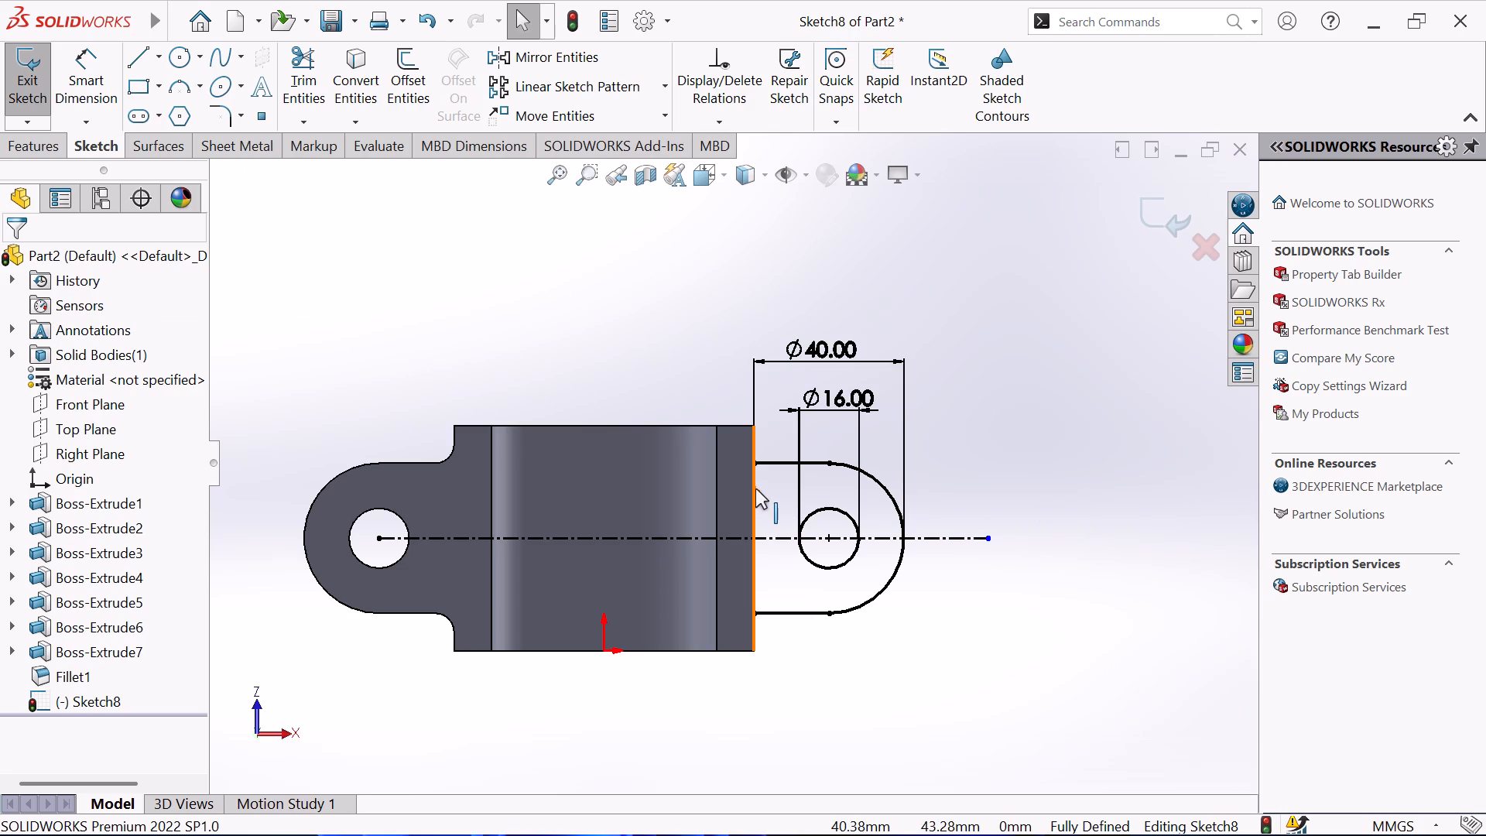
{"action": "left_click", "coordinate": [755, 488]}
{"action": "left_click", "coordinate": [365, 94]}
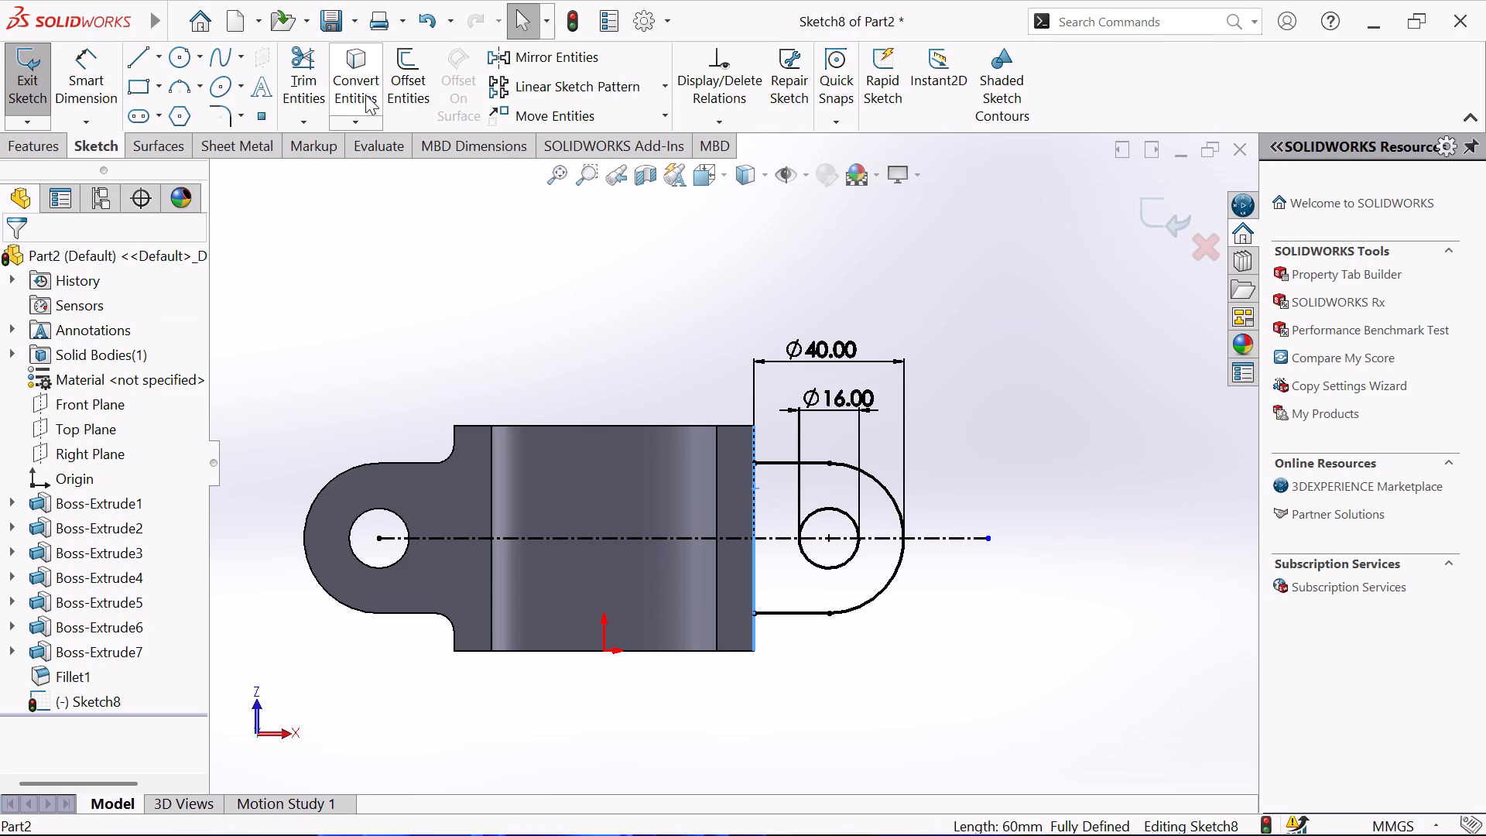
{"action": "left_click", "coordinate": [309, 64]}
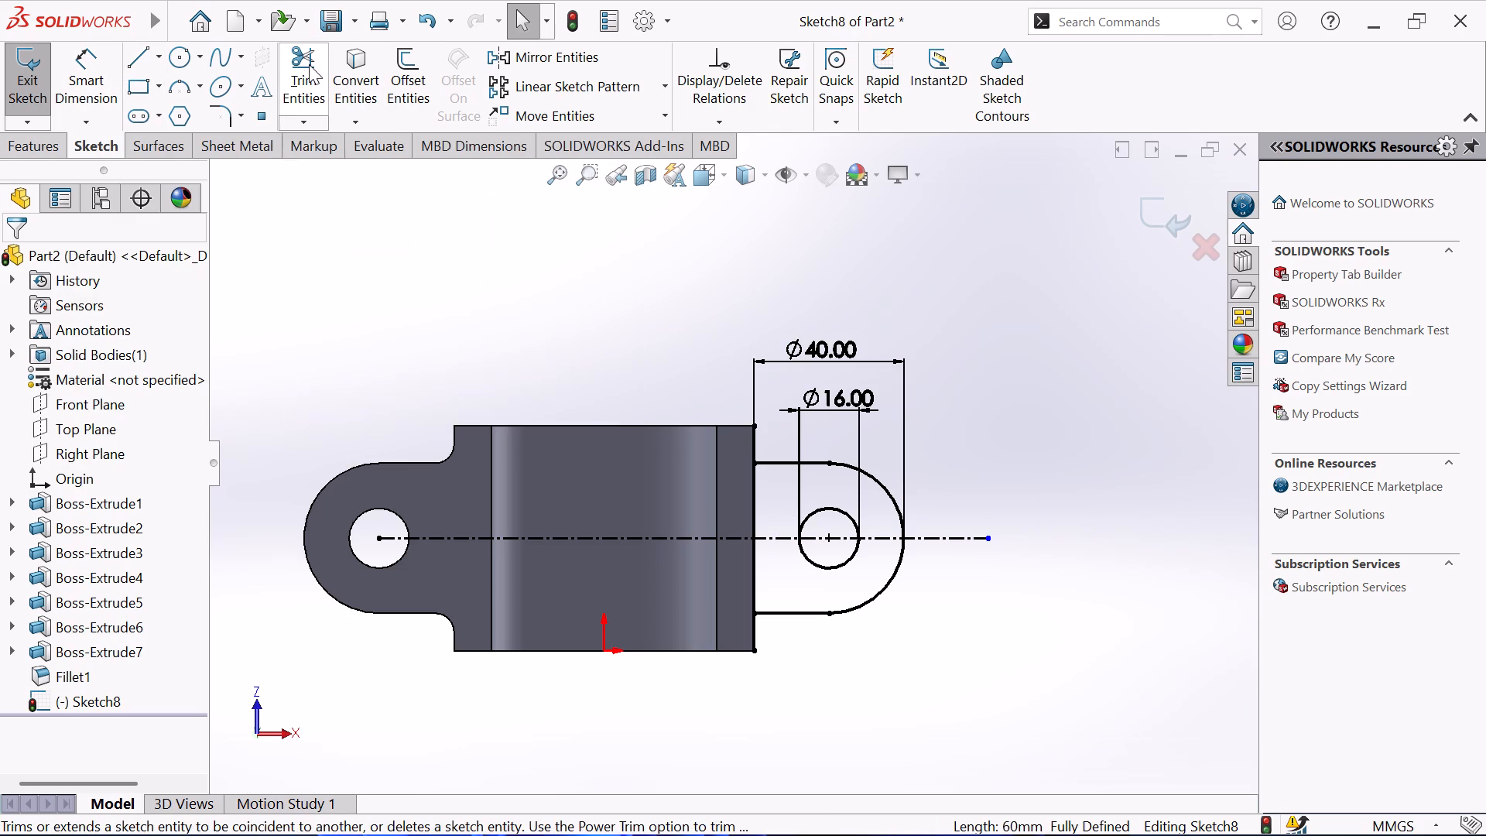
{"action": "left_click", "coordinate": [754, 440]}
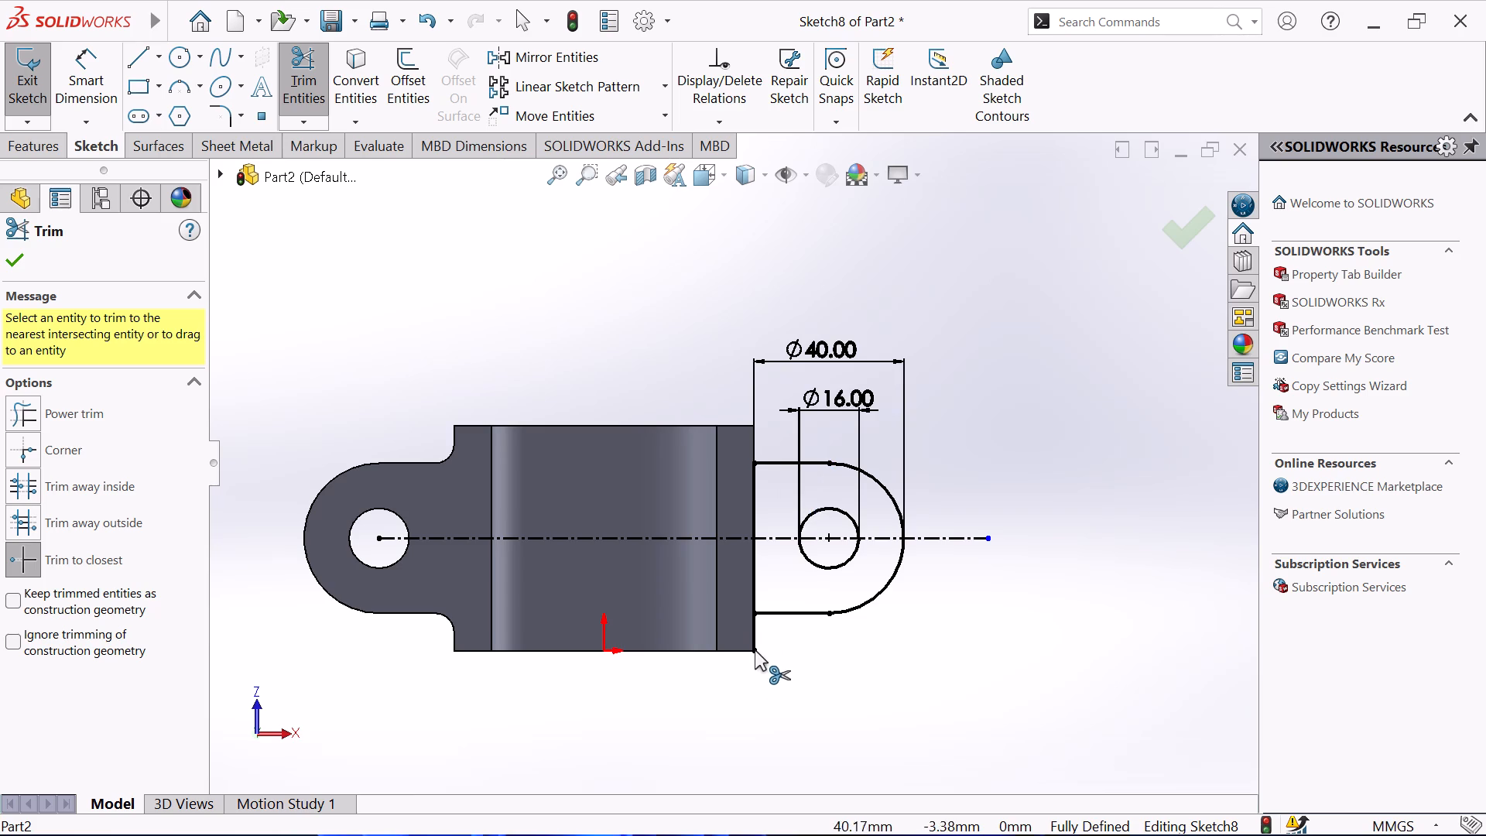
{"action": "left_click", "coordinate": [756, 631]}
{"action": "right_click", "coordinate": [820, 680]}
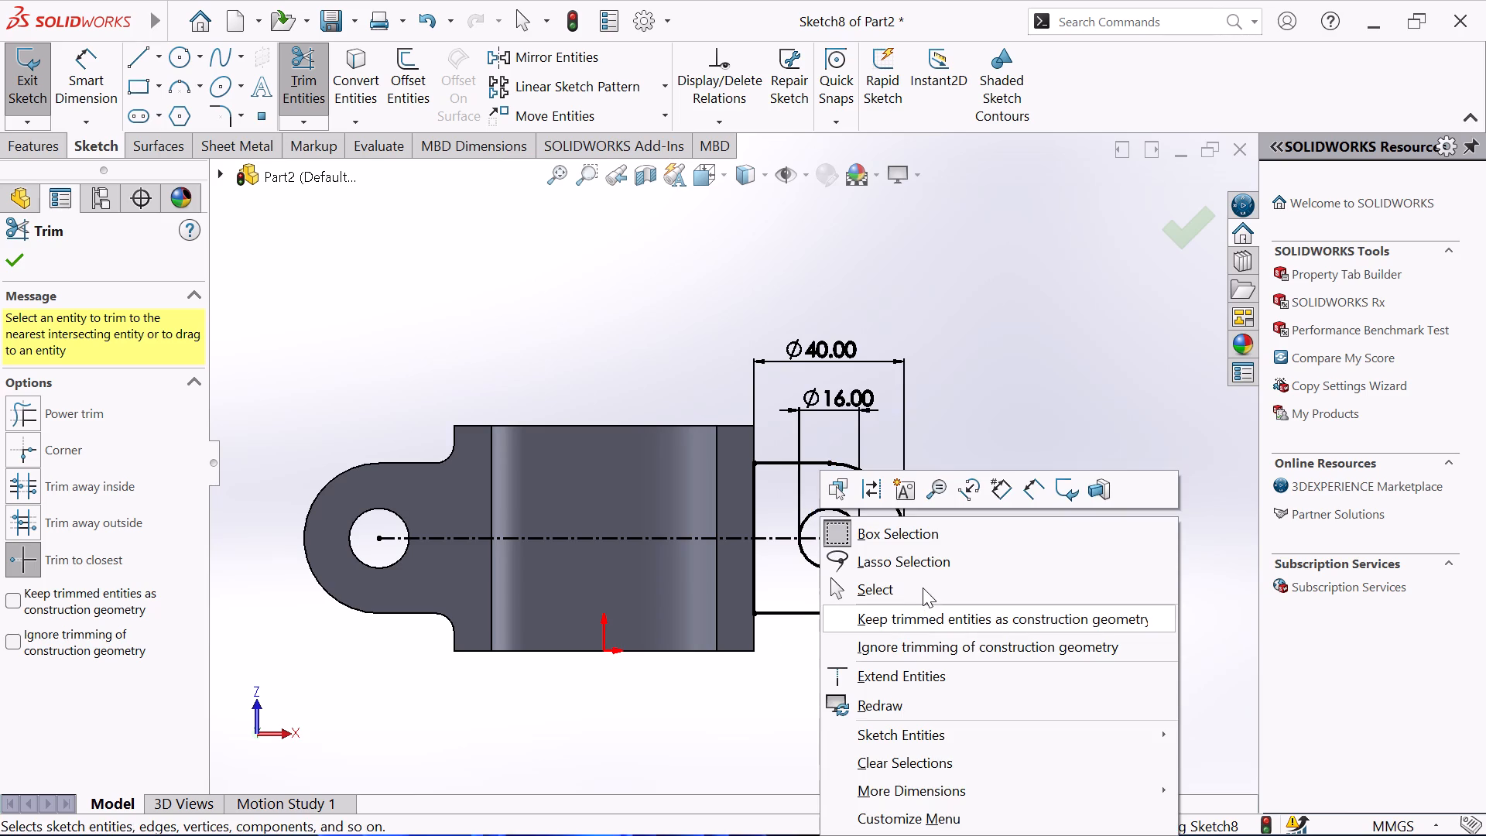
{"action": "left_click", "coordinate": [924, 586]}
Extrude the lug profile 5 mm blind as a boss in the reversed direction, with merged result.
{"action": "scroll", "coordinate": [645, 359], "scroll_direction": "up", "scroll_amount": 2}
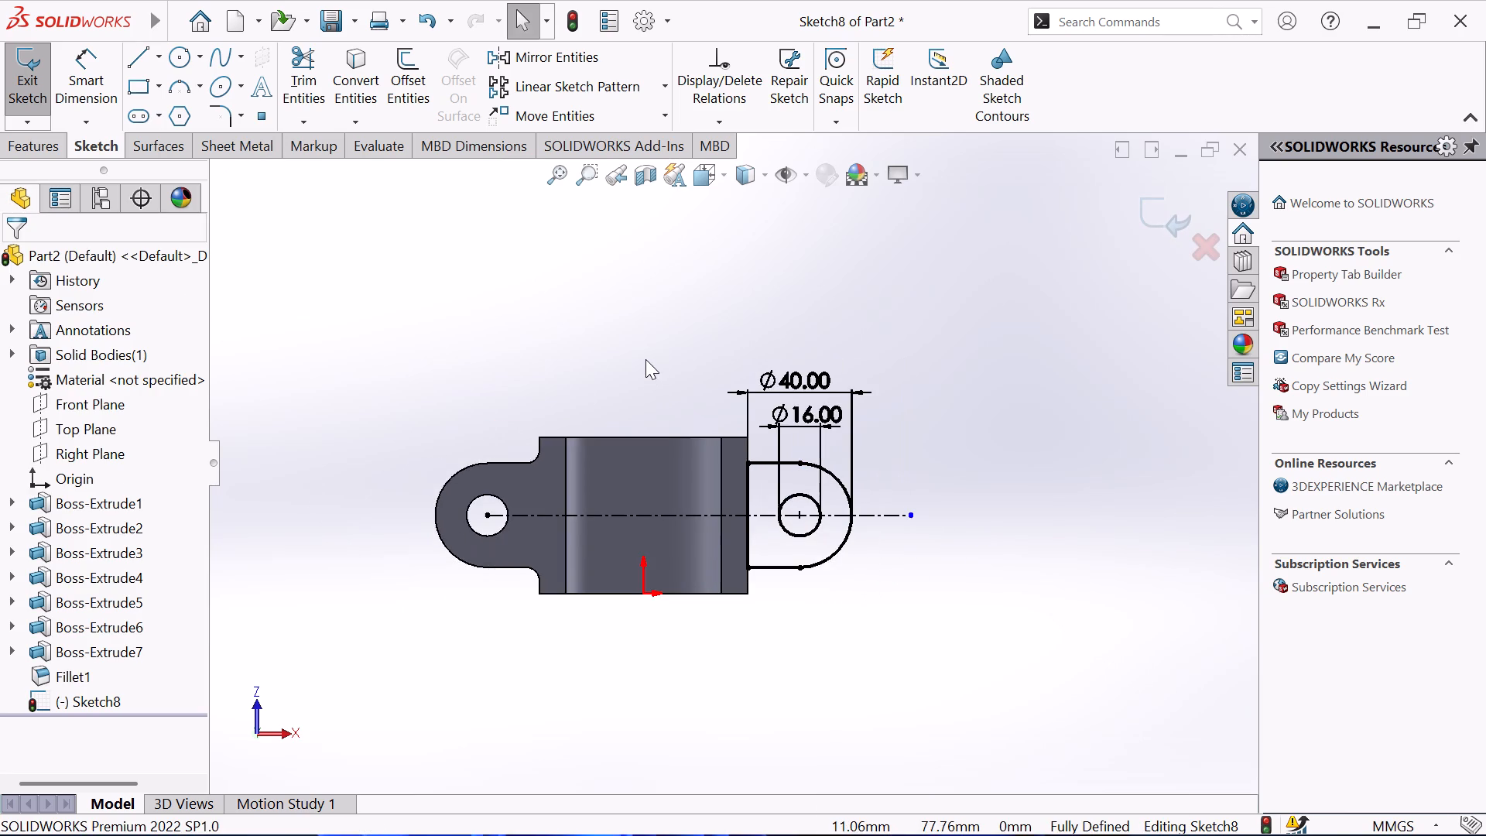
{"action": "middle_click_drag", "start_coordinate": [632, 352], "coordinate": [685, 716]}
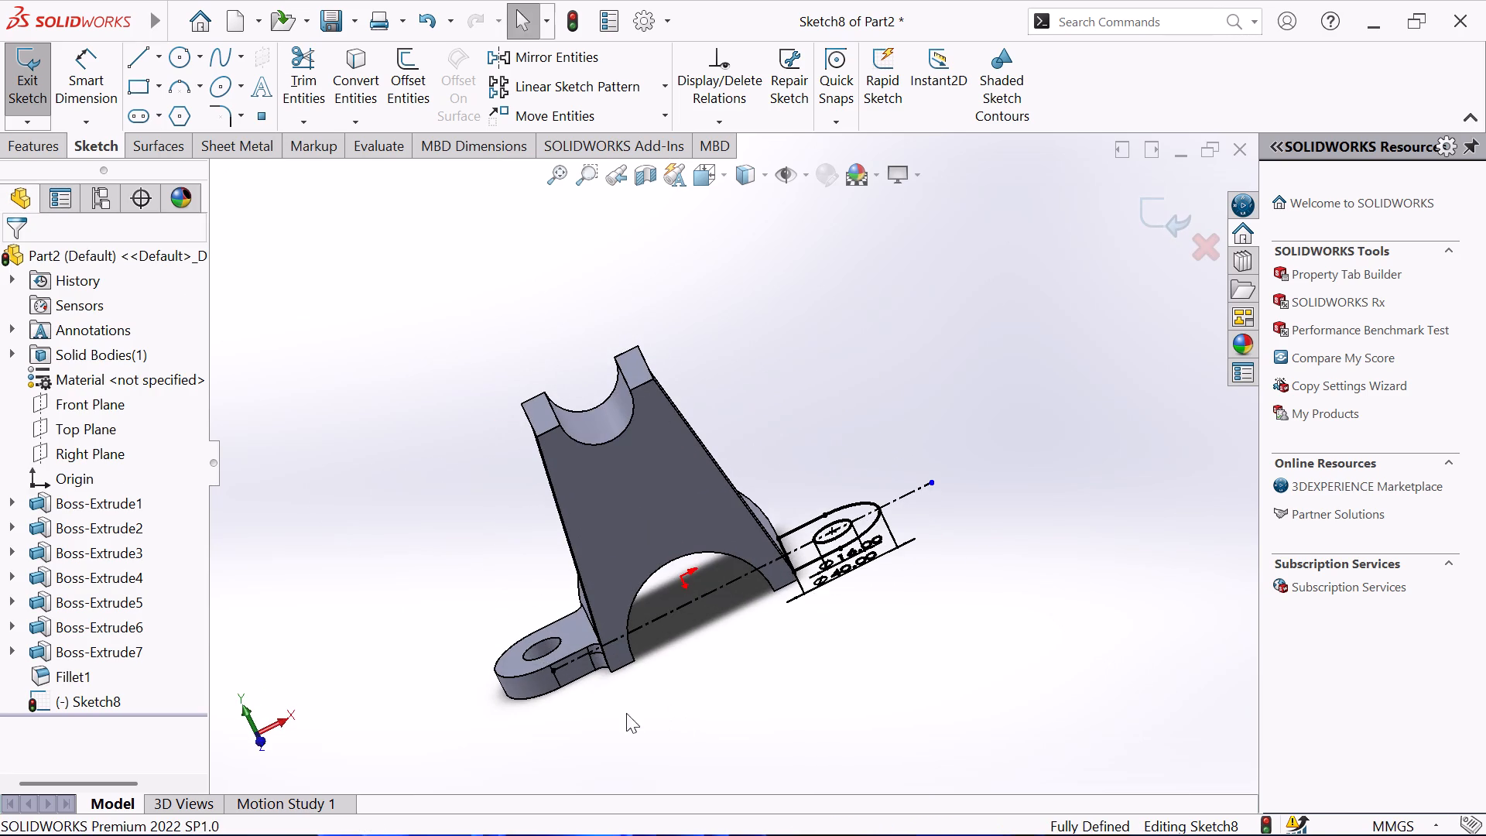
{"action": "left_click", "coordinate": [25, 150]}
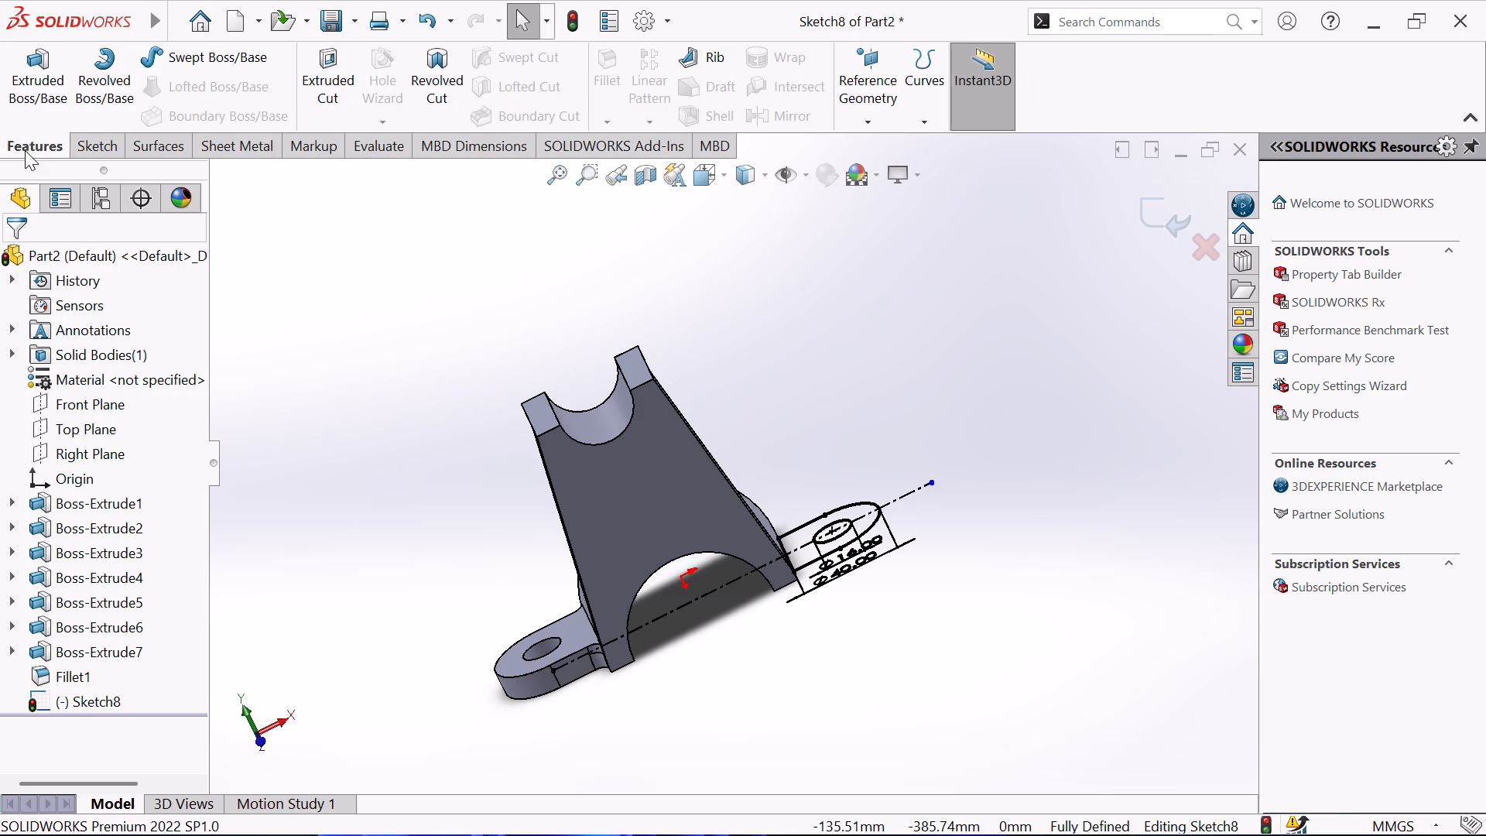
{"action": "left_click", "coordinate": [44, 81]}
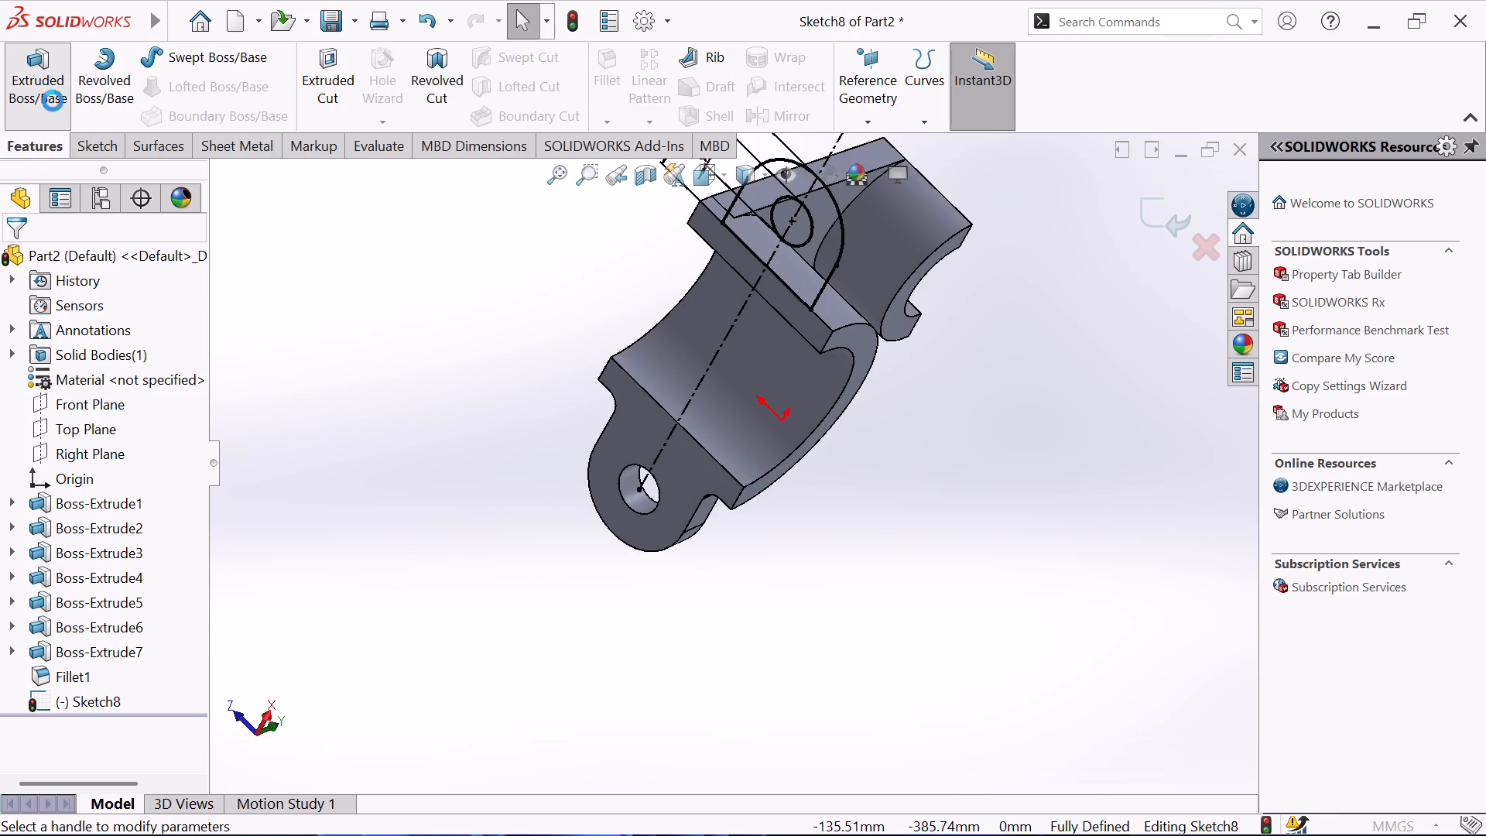
{"action": "middle_click_drag", "start_coordinate": [177, 195], "coordinate": [100, 348]}
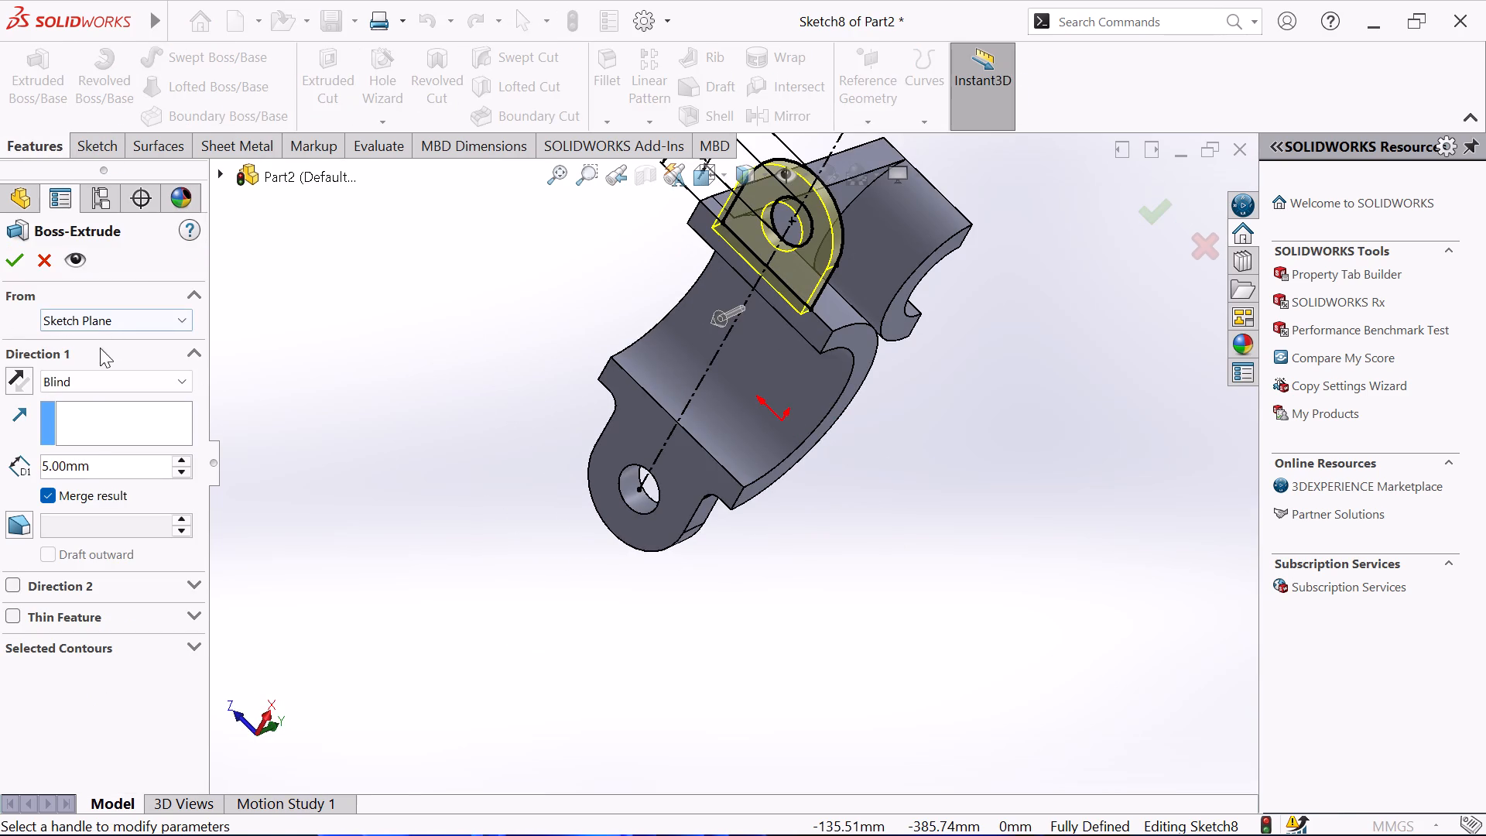
{"action": "middle_click_drag", "start_coordinate": [100, 348], "coordinate": [144, 396]}
{"action": "middle_click_drag", "start_coordinate": [454, 399], "coordinate": [395, 454]}
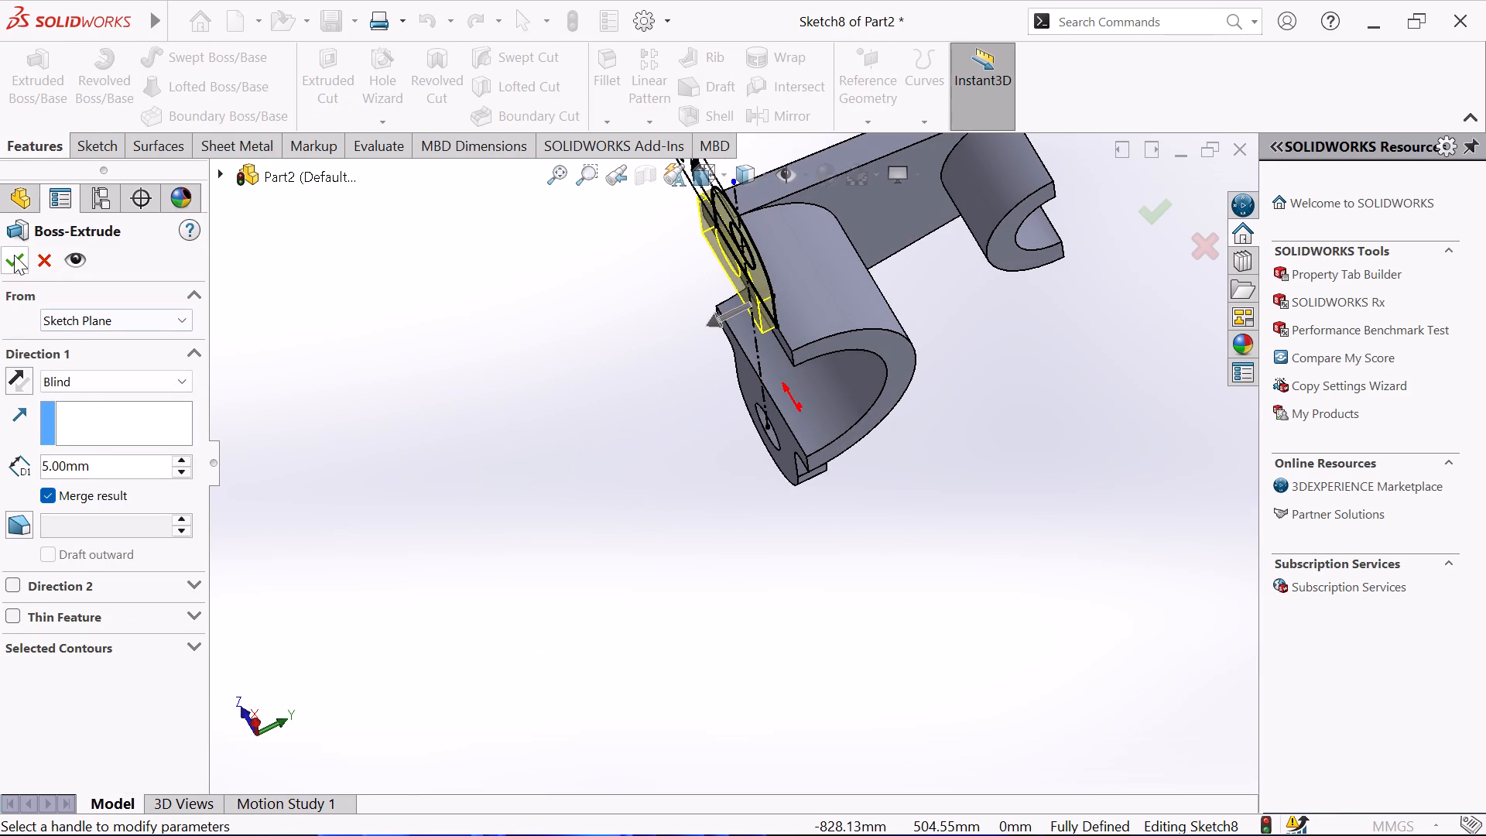
{"action": "left_click", "coordinate": [18, 387]}
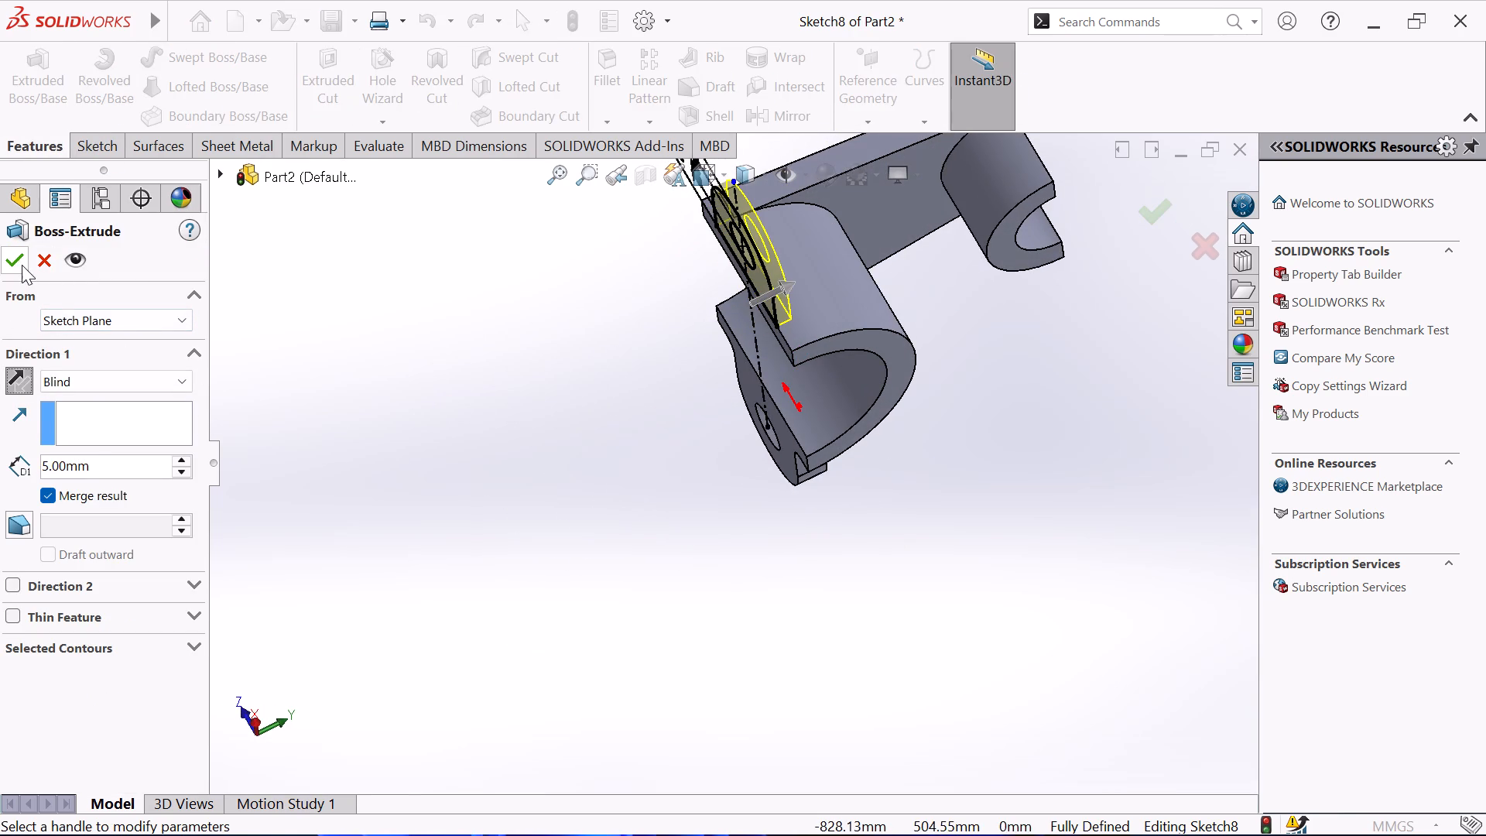
{"action": "left_click", "coordinate": [19, 264]}
{"action": "left_click", "coordinate": [399, 366]}
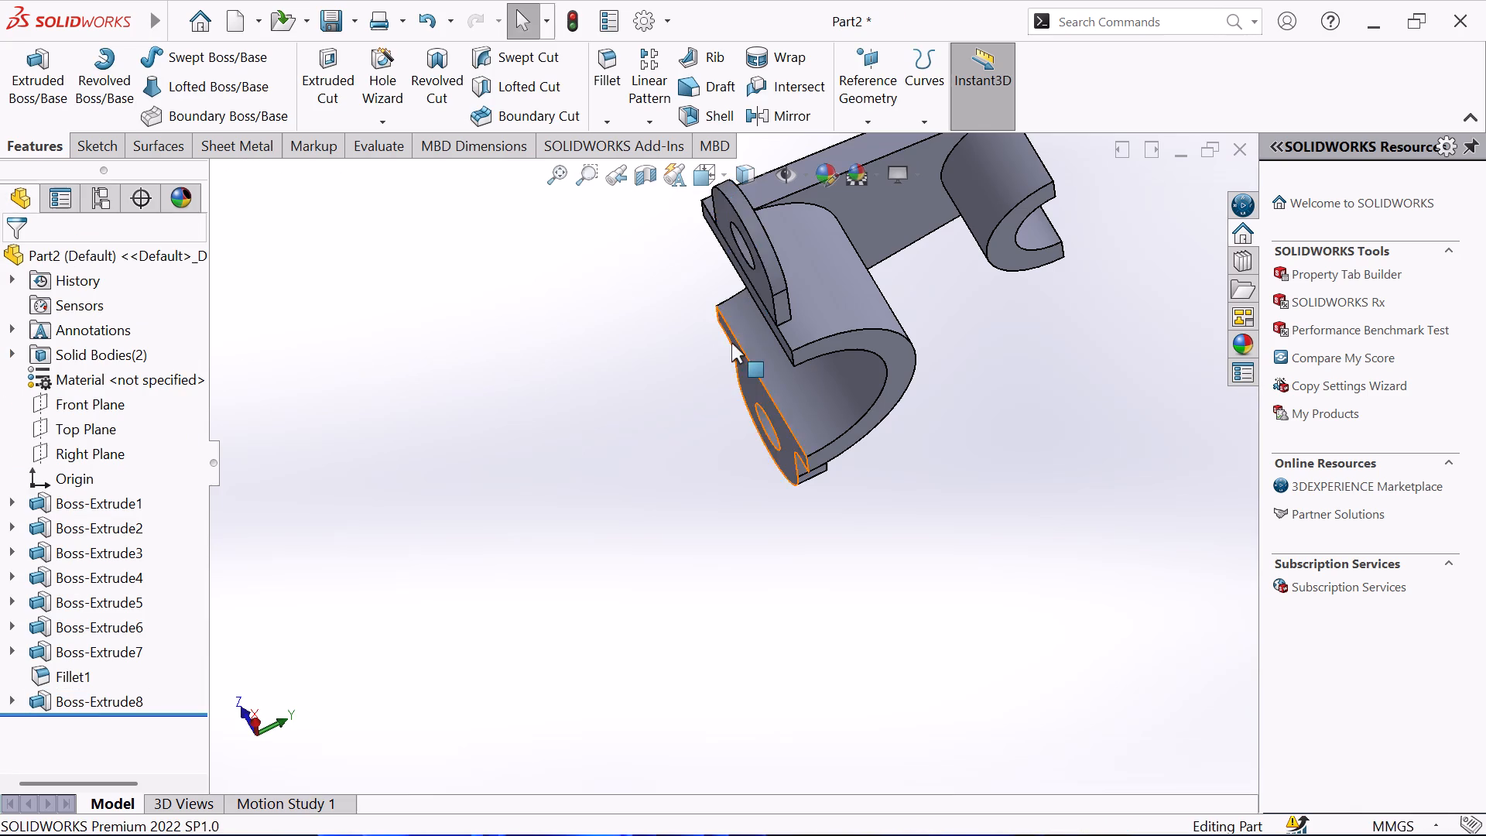
Start a sketch on the new lug's narrow end face beside the curved base and convert that face's outline into sketch lines.
{"action": "middle_click_drag", "start_coordinate": [731, 343], "coordinate": [568, 325]}
{"action": "scroll", "coordinate": [510, 269], "scroll_direction": "down", "scroll_amount": 7}
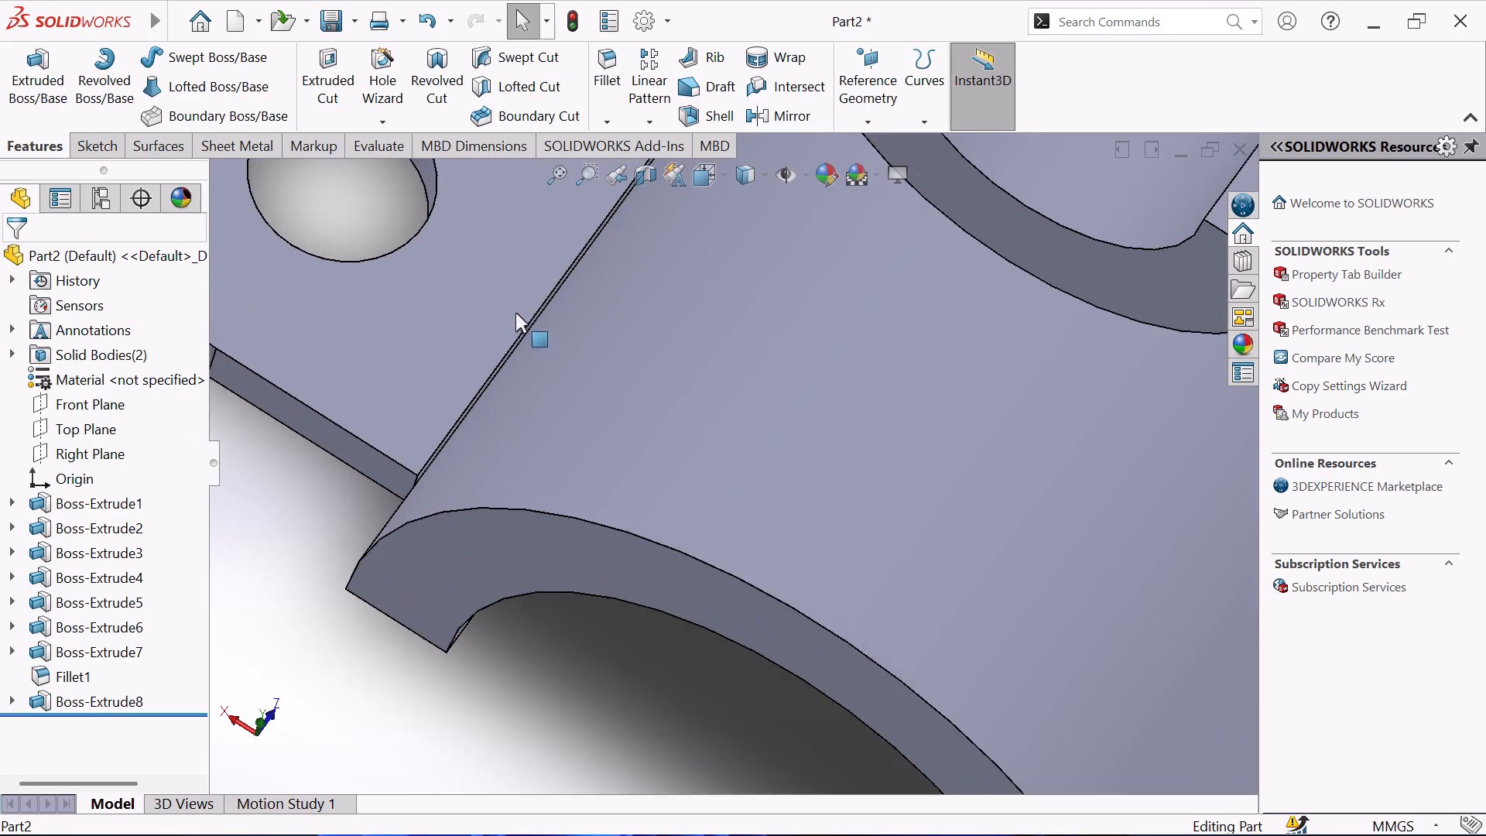
{"action": "scroll", "coordinate": [536, 344], "scroll_direction": "down", "scroll_amount": 6}
{"action": "scroll", "coordinate": [600, 403], "scroll_direction": "down", "scroll_amount": 1}
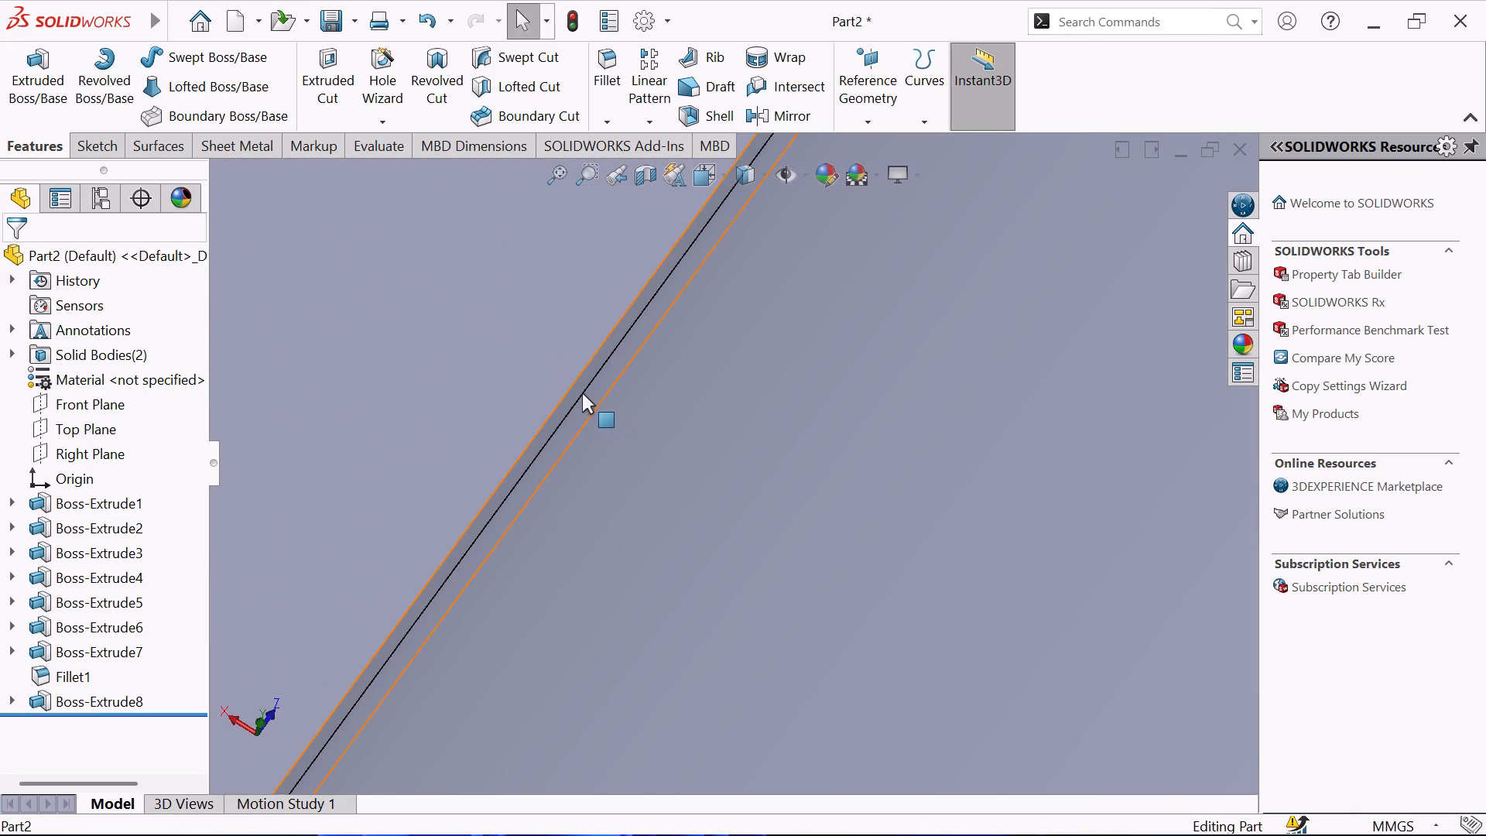
{"action": "left_click", "coordinate": [582, 393]}
{"action": "left_click", "coordinate": [677, 348]}
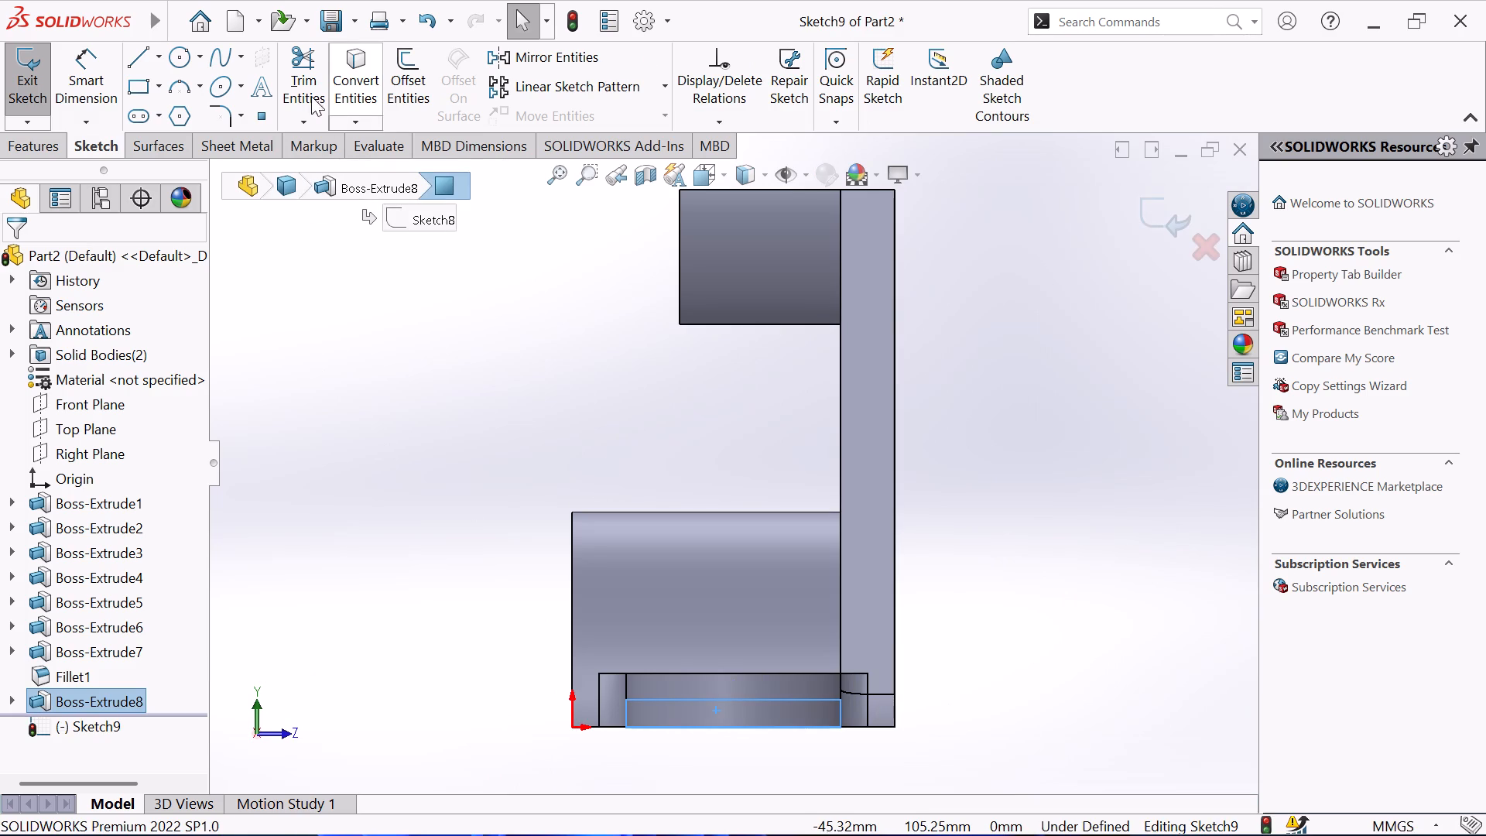
{"action": "left_click", "coordinate": [355, 67]}
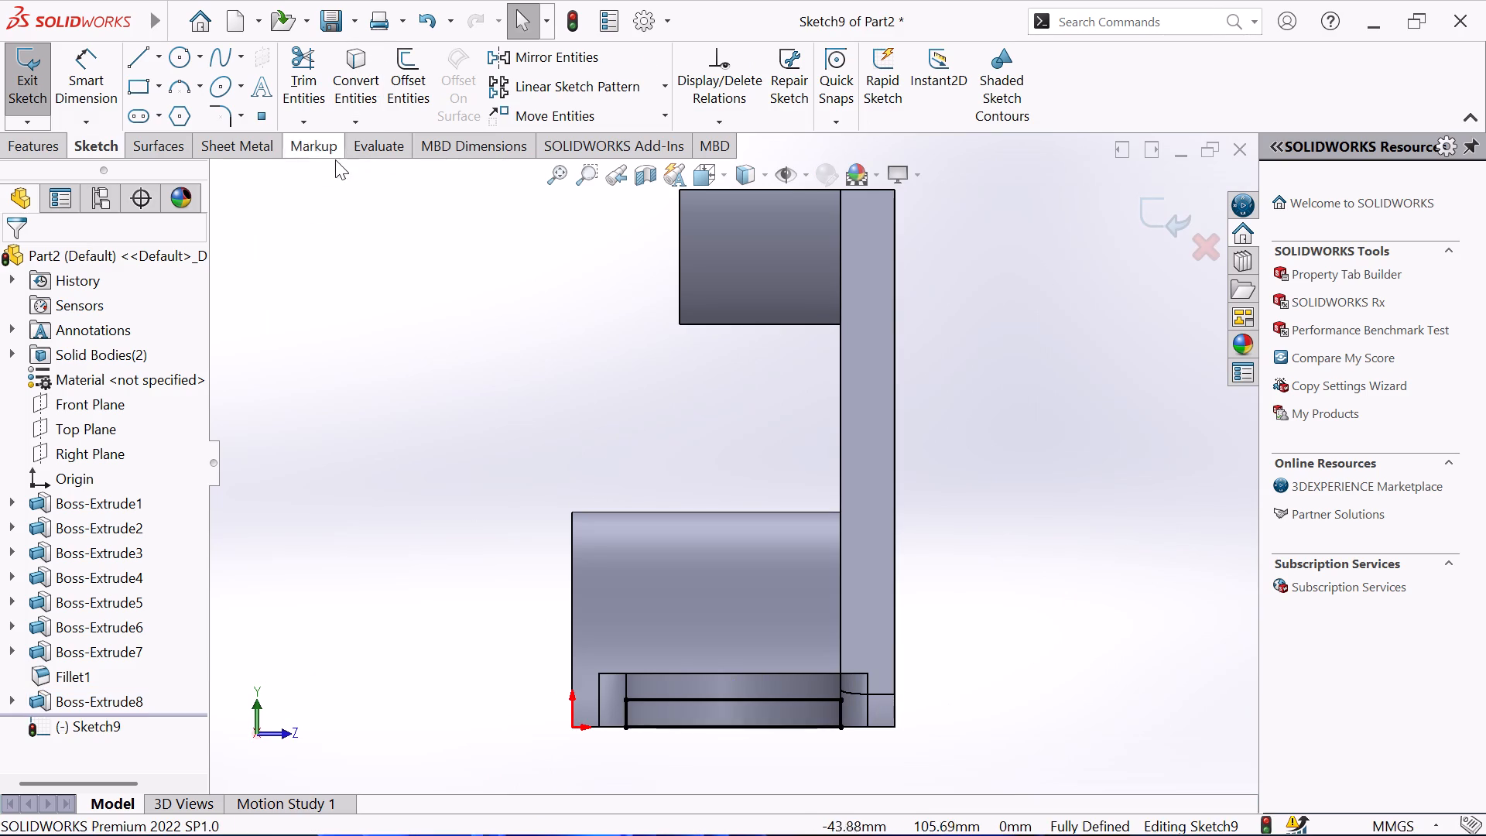
Extrude the converted outline 5 mm blind towards the base as a merged boss, bridging the gap between lug and base.
{"action": "left_click", "coordinate": [23, 142]}
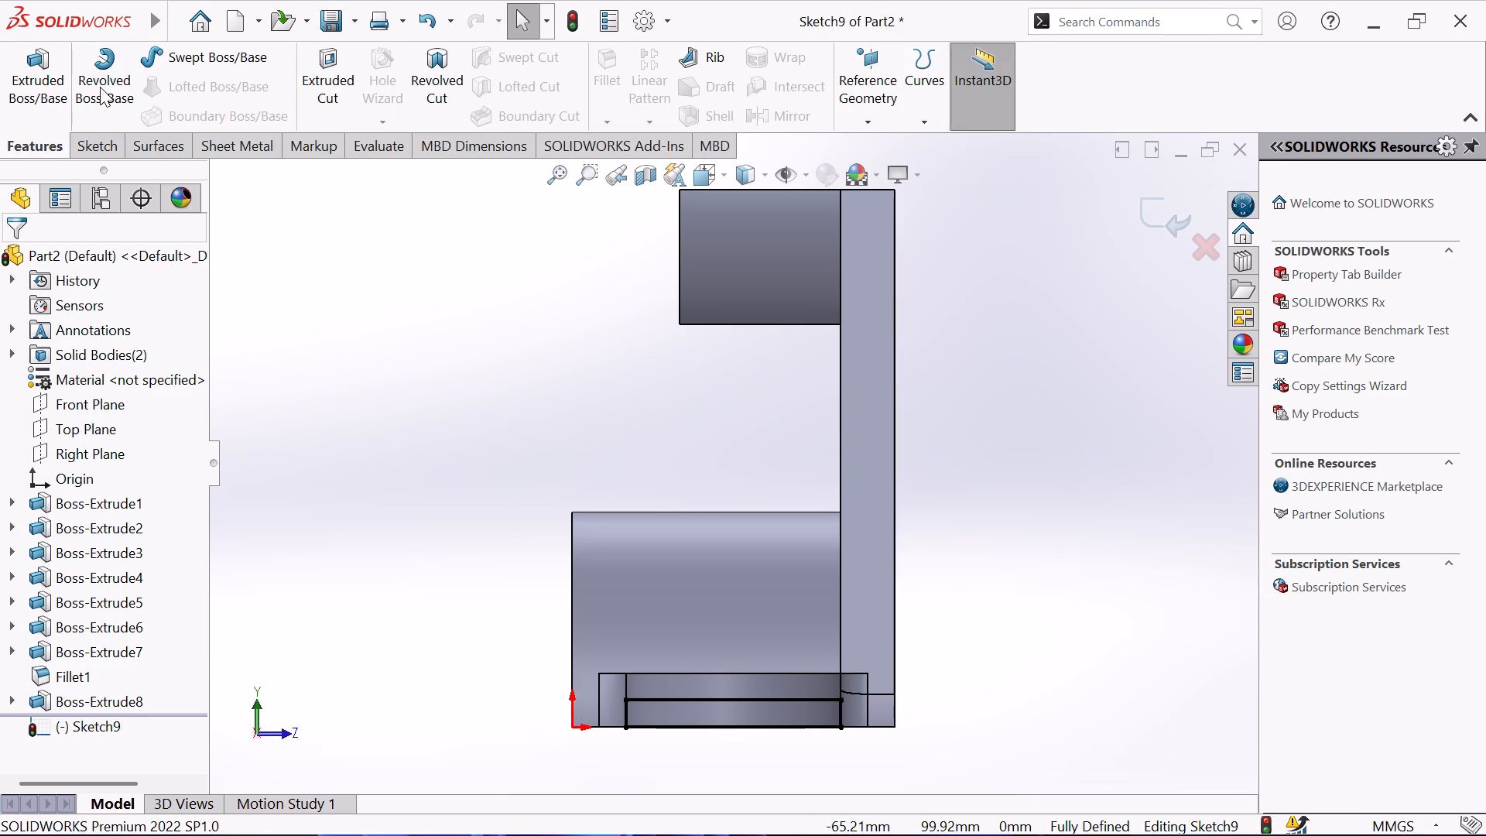
{"action": "left_click", "coordinate": [29, 86]}
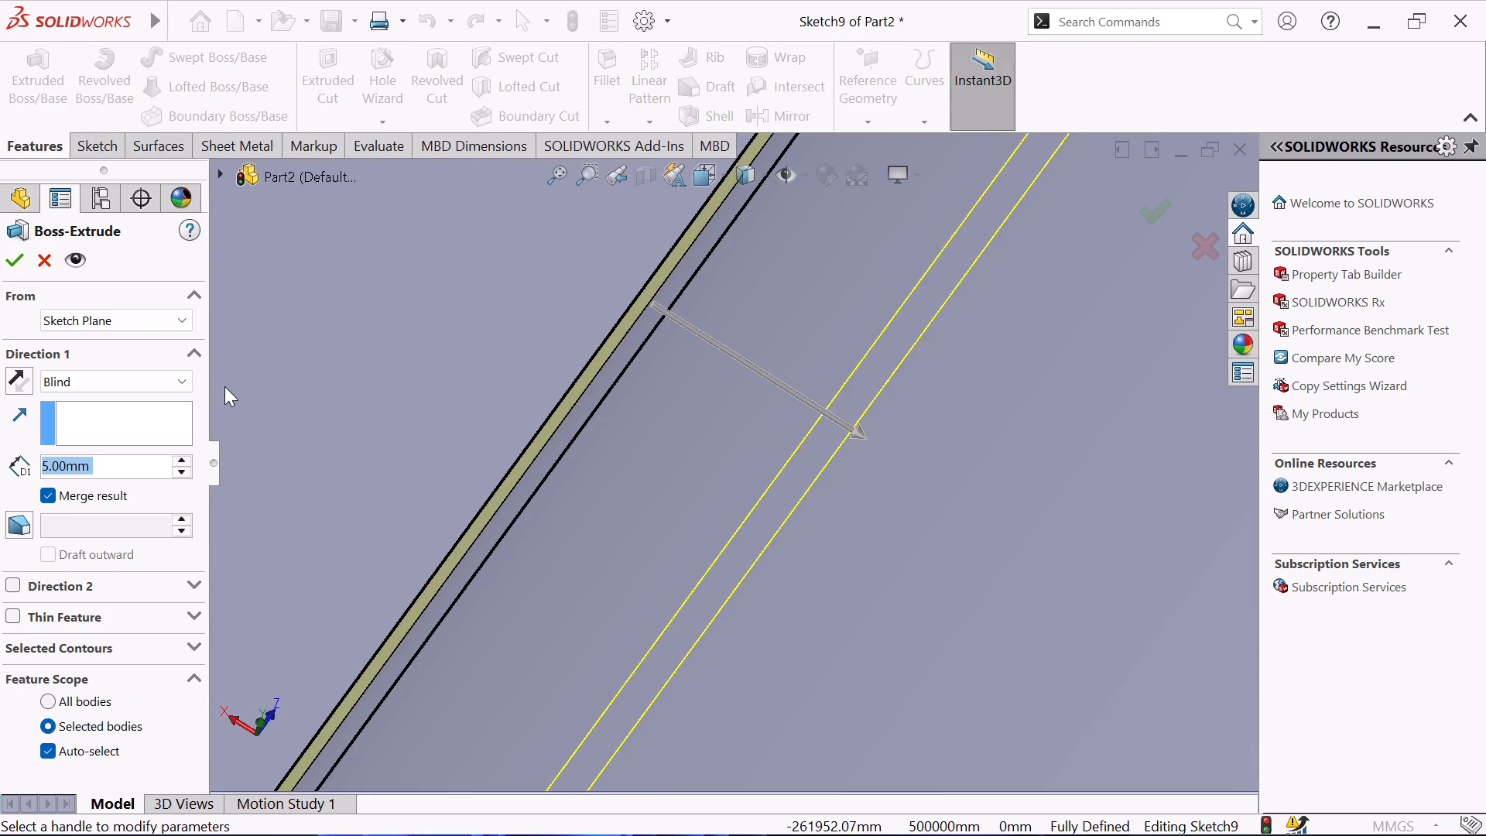
{"action": "scroll", "coordinate": [466, 500], "scroll_direction": "up", "scroll_amount": 6}
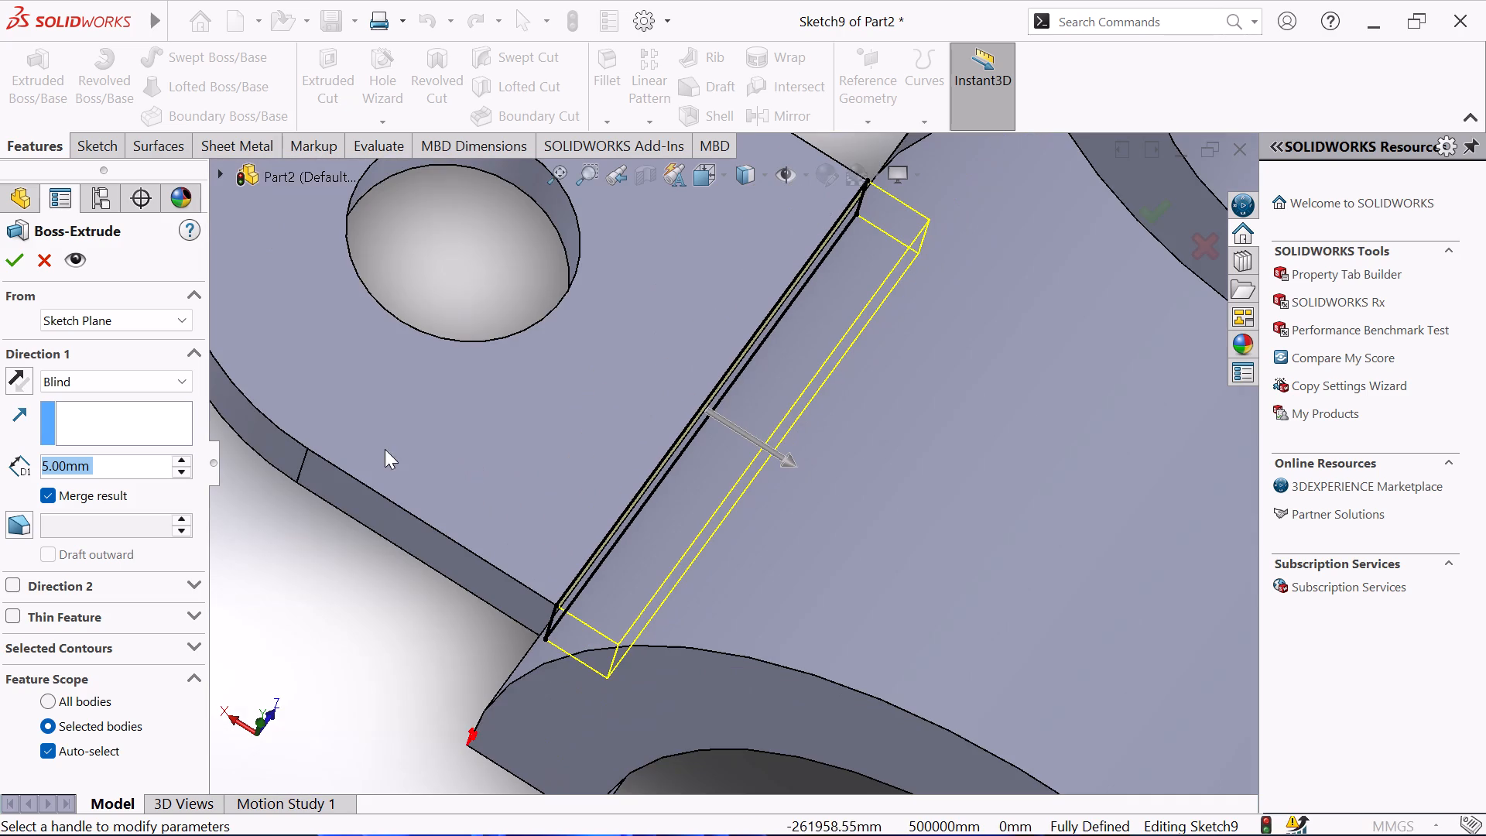
{"action": "left_click", "coordinate": [23, 256]}
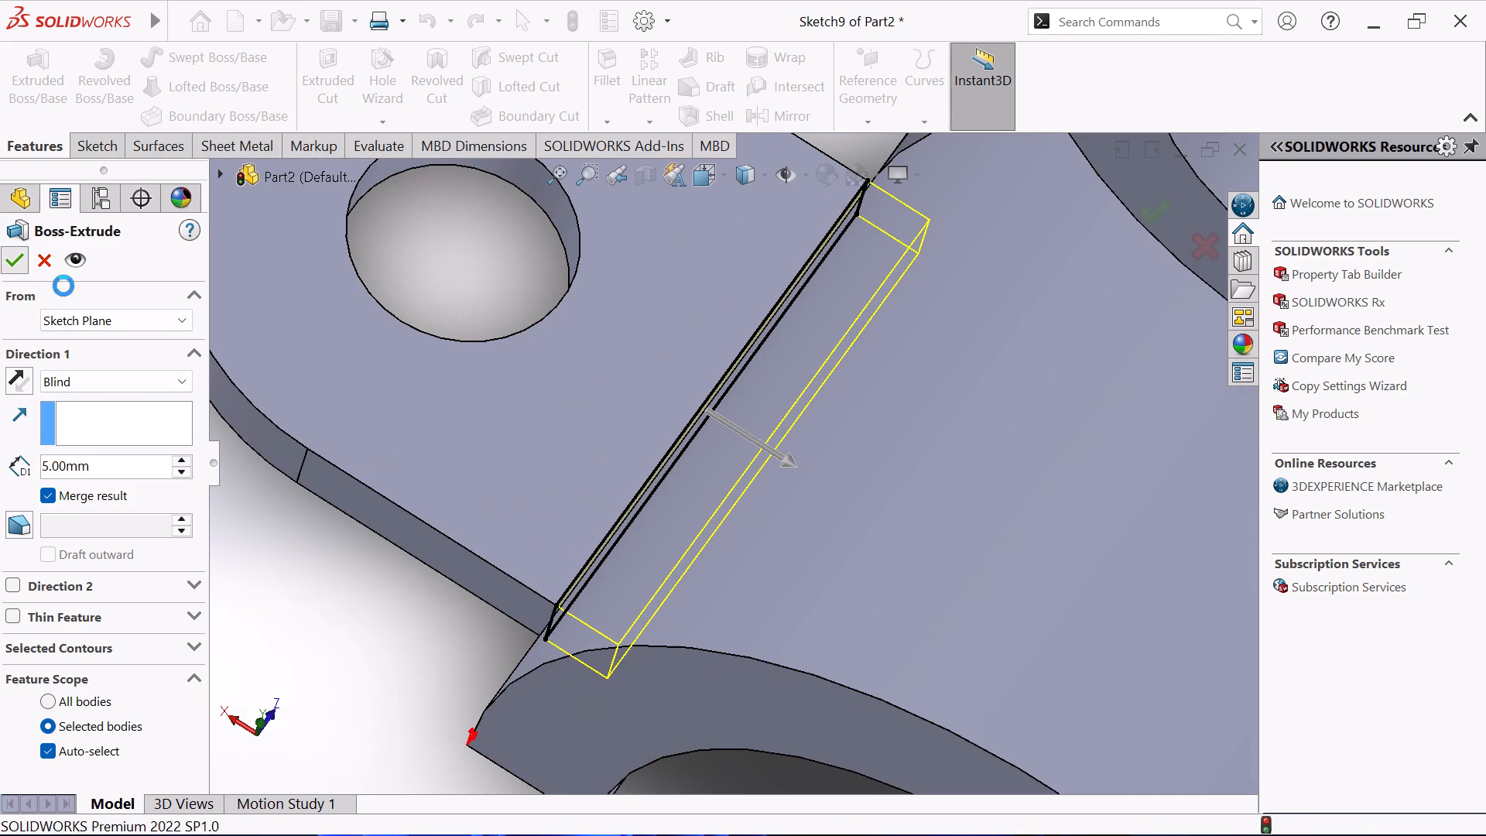
Fillet the two corner edges where the new lug's sides meet the base with a 5 mm radius.
{"action": "scroll", "coordinate": [481, 543], "scroll_direction": "up", "scroll_amount": 3}
{"action": "left_click", "coordinate": [379, 557]}
{"action": "middle_click_drag", "start_coordinate": [379, 556], "coordinate": [426, 574]}
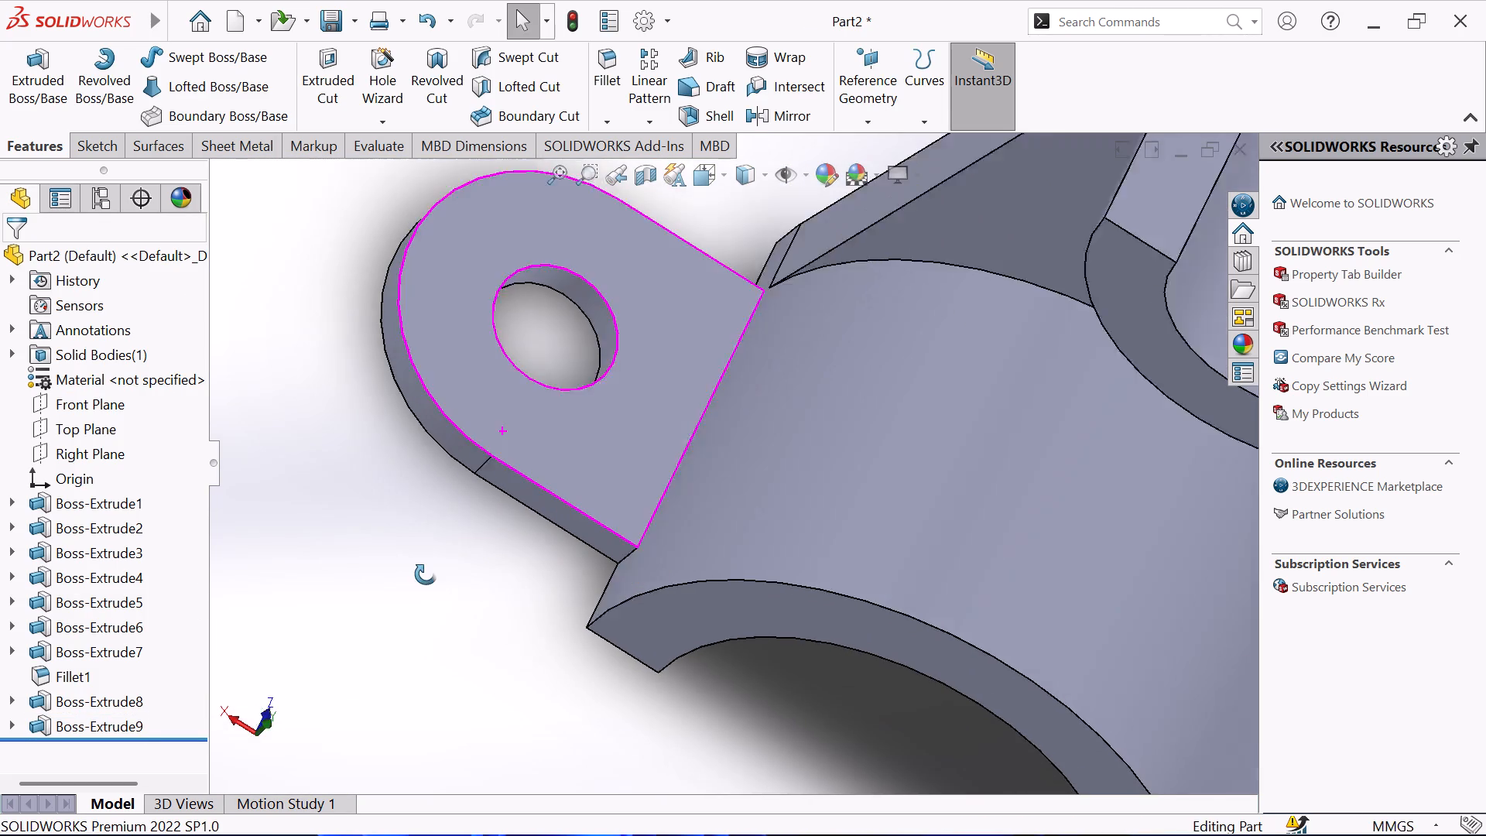
{"action": "middle_click_drag", "start_coordinate": [426, 574], "coordinate": [454, 653]}
{"action": "scroll", "coordinate": [503, 508], "scroll_direction": "up", "scroll_amount": 3}
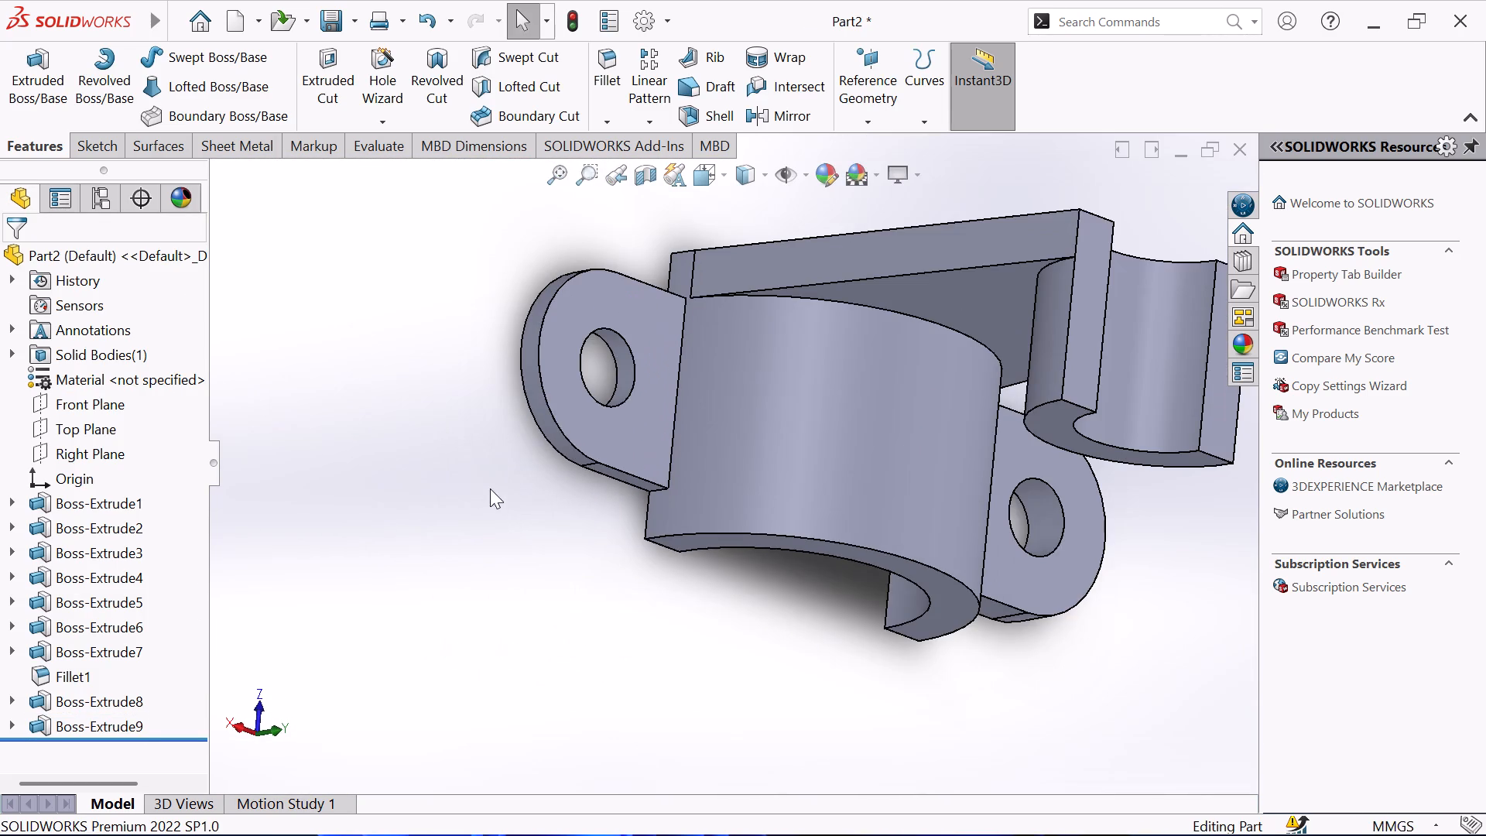
{"action": "middle_click_drag", "start_coordinate": [476, 467], "coordinate": [479, 432]}
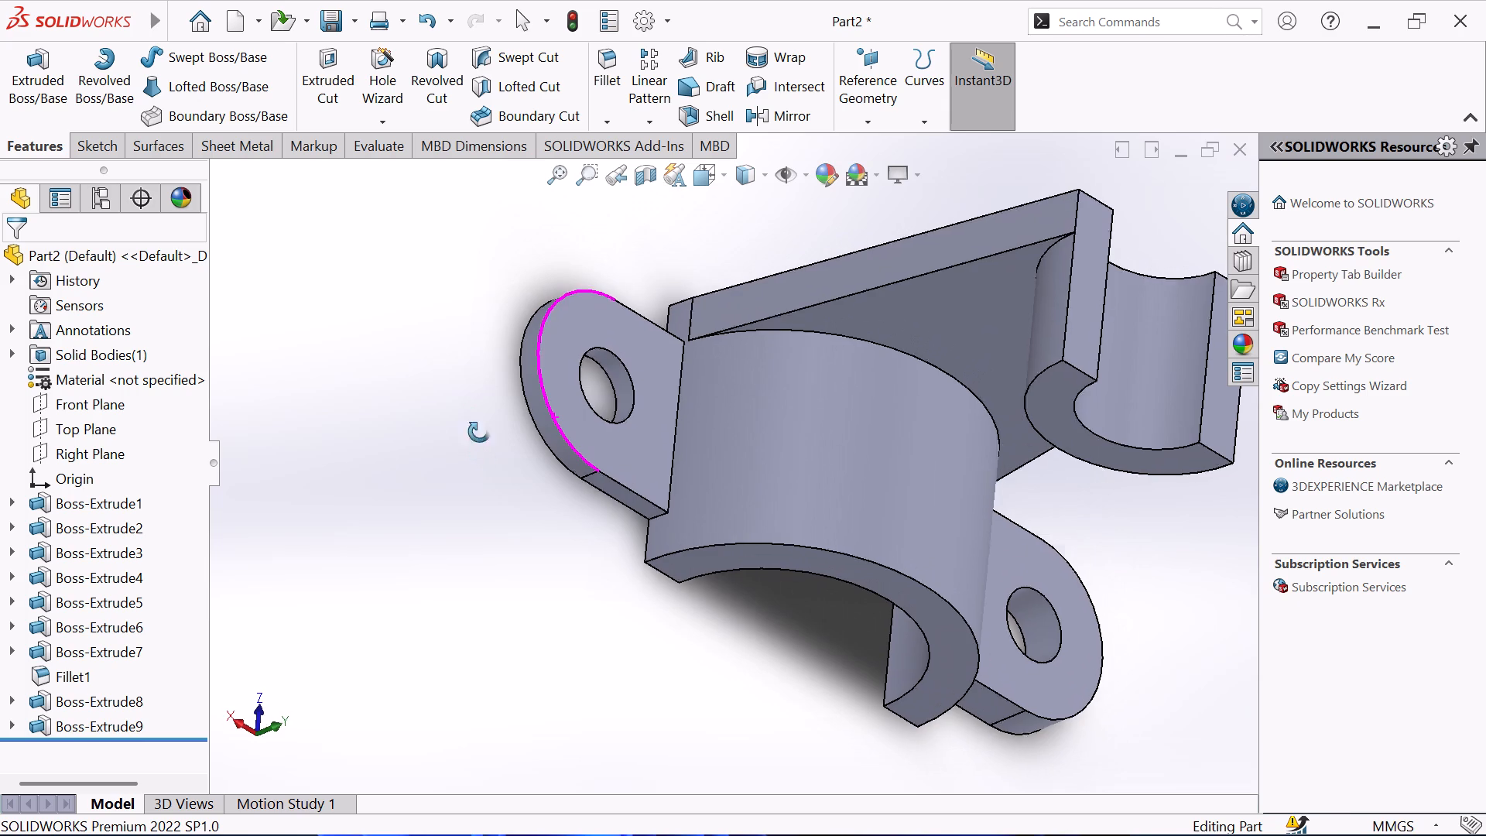
{"action": "middle_click_drag", "start_coordinate": [479, 432], "coordinate": [490, 492]}
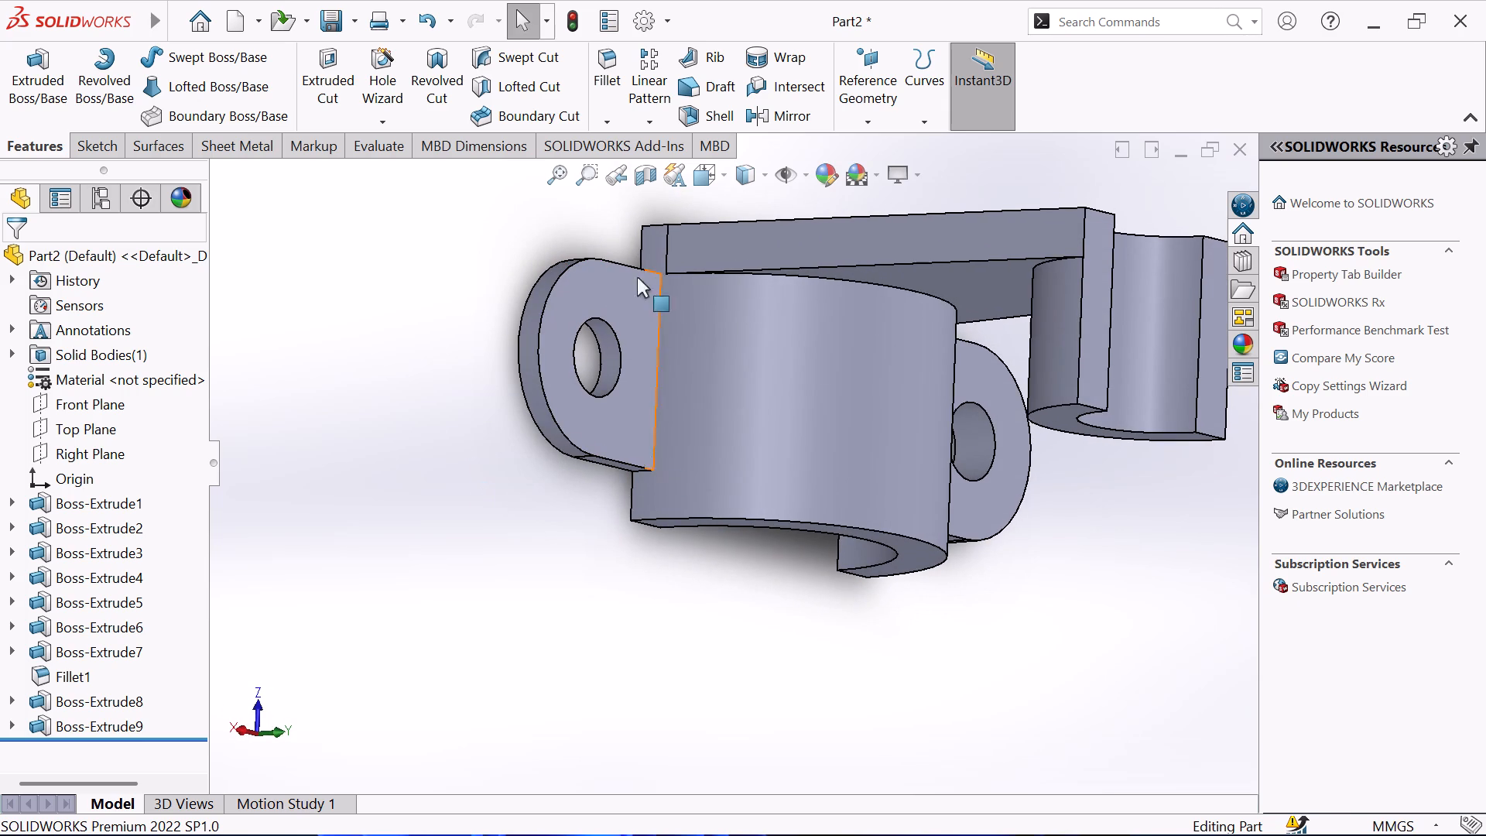
{"action": "left_click", "coordinate": [615, 56]}
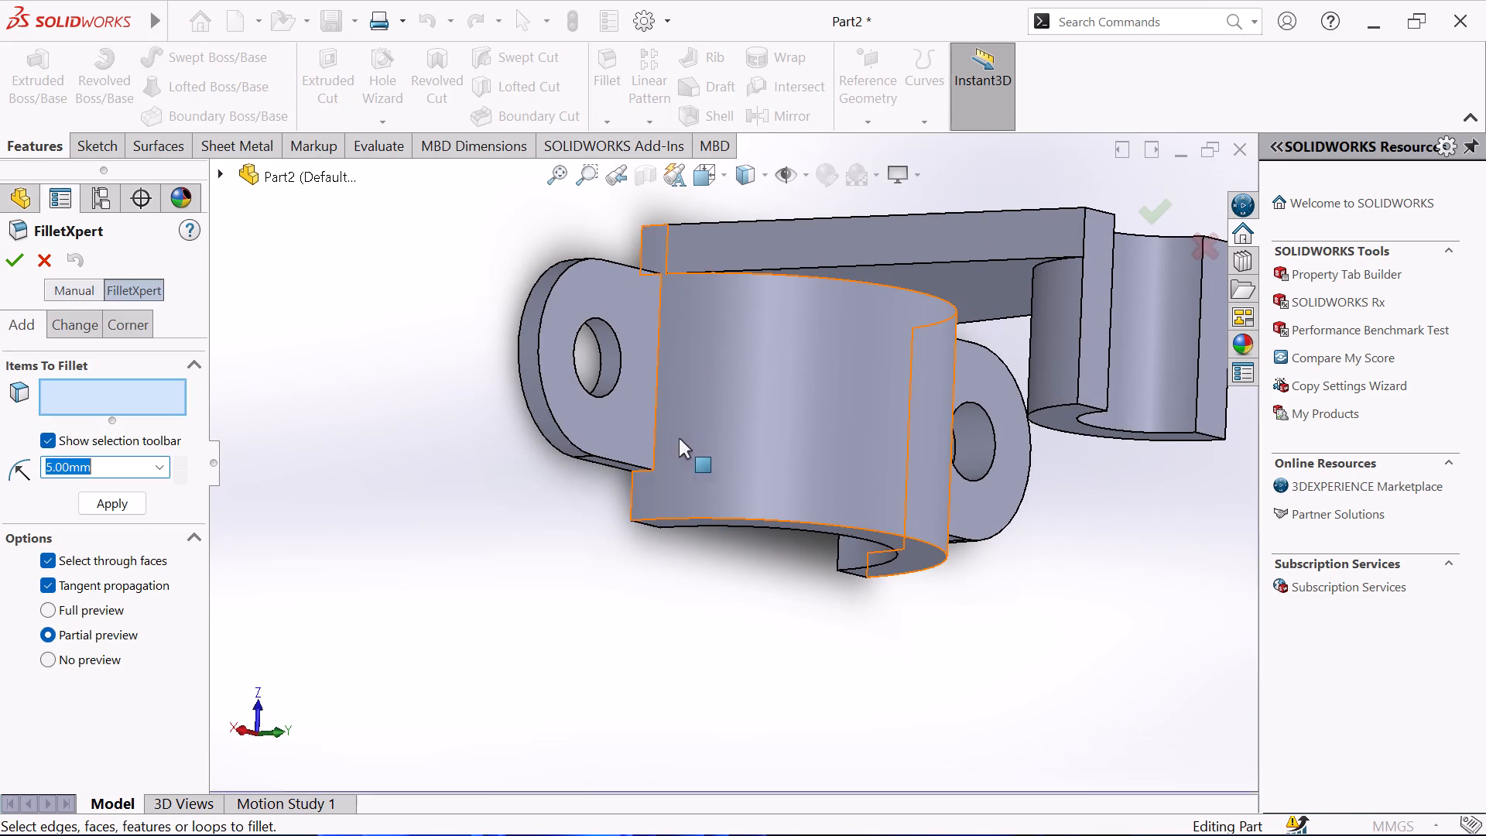
{"action": "scroll", "coordinate": [680, 438], "scroll_direction": "down", "scroll_amount": 3}
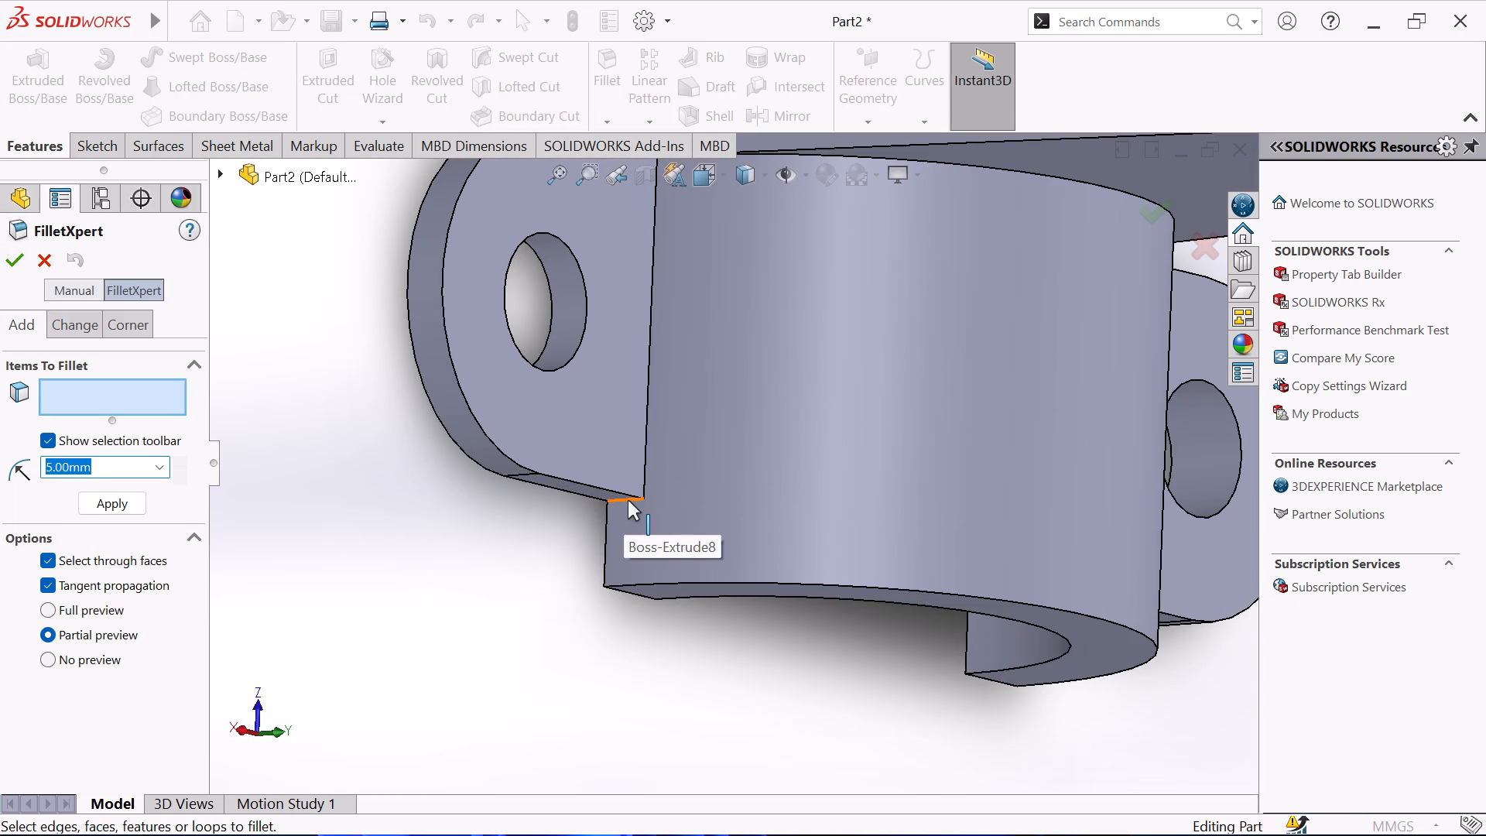
{"action": "left_click", "coordinate": [628, 500]}
{"action": "scroll", "coordinate": [555, 462], "scroll_direction": "up", "scroll_amount": 4}
{"action": "middle_click_drag", "start_coordinate": [581, 291], "coordinate": [543, 437]}
{"action": "scroll", "coordinate": [642, 382], "scroll_direction": "down", "scroll_amount": 2}
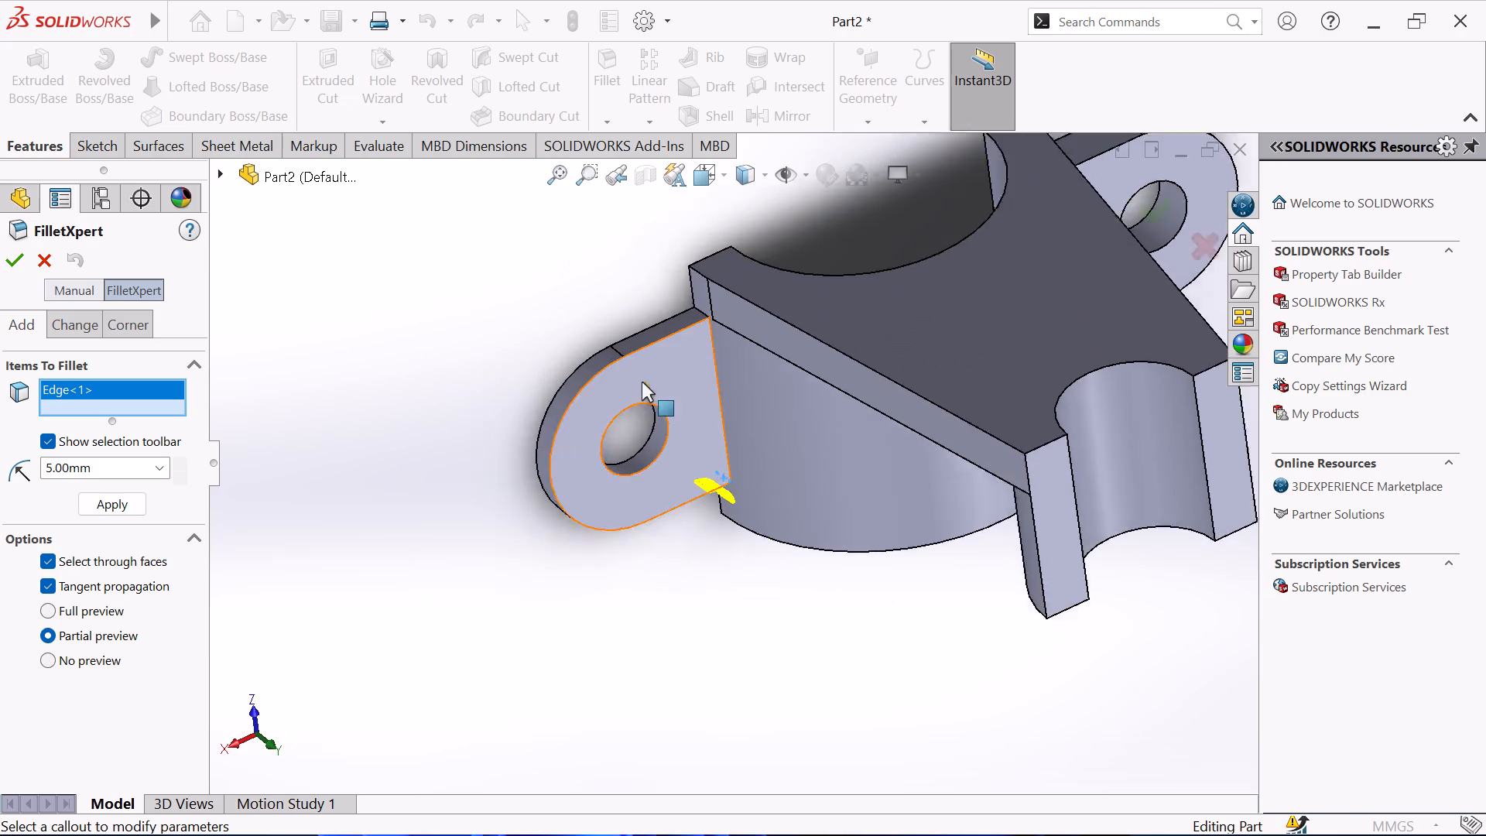
{"action": "scroll", "coordinate": [642, 382], "scroll_direction": "down", "scroll_amount": 3}
{"action": "scroll", "coordinate": [789, 255], "scroll_direction": "down", "scroll_amount": 2}
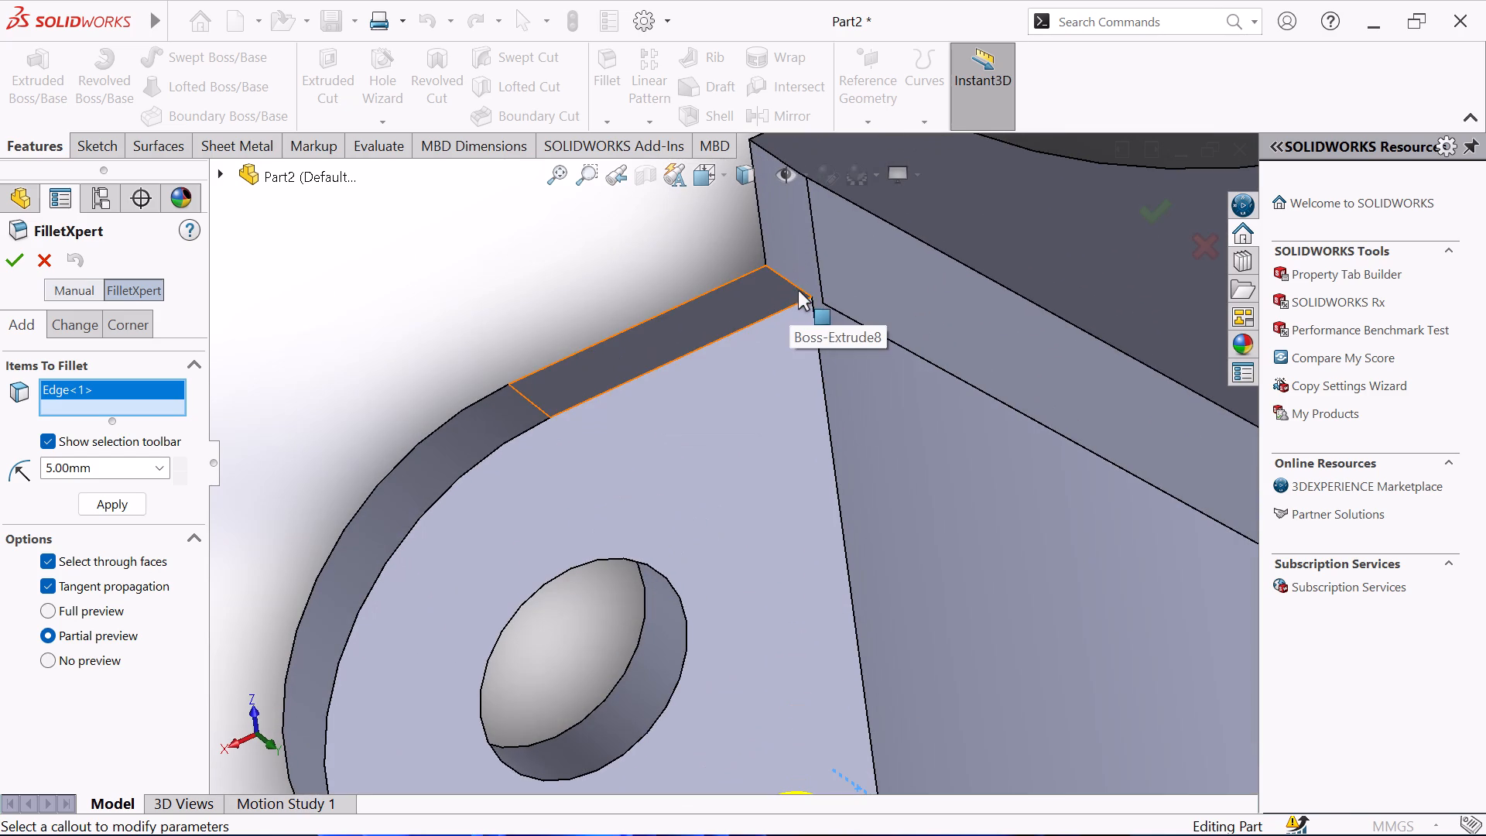
{"action": "left_click", "coordinate": [802, 292]}
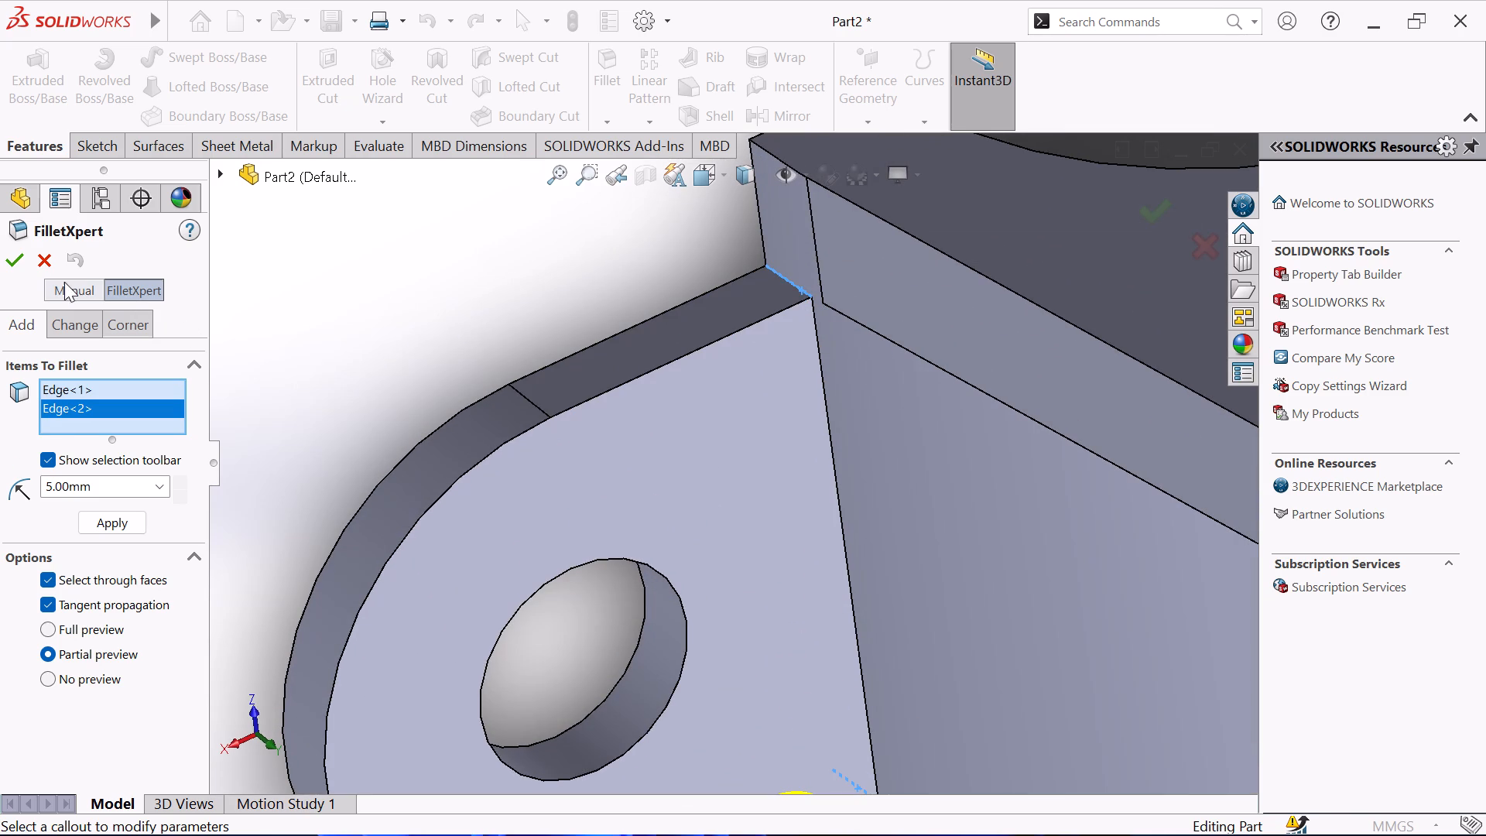
{"action": "left_click", "coordinate": [4, 255]}
Examine the bracket from several sides, checking both lugs, the base, the web and the upper half-ring.
{"action": "scroll", "coordinate": [556, 327], "scroll_direction": "up", "scroll_amount": 5}
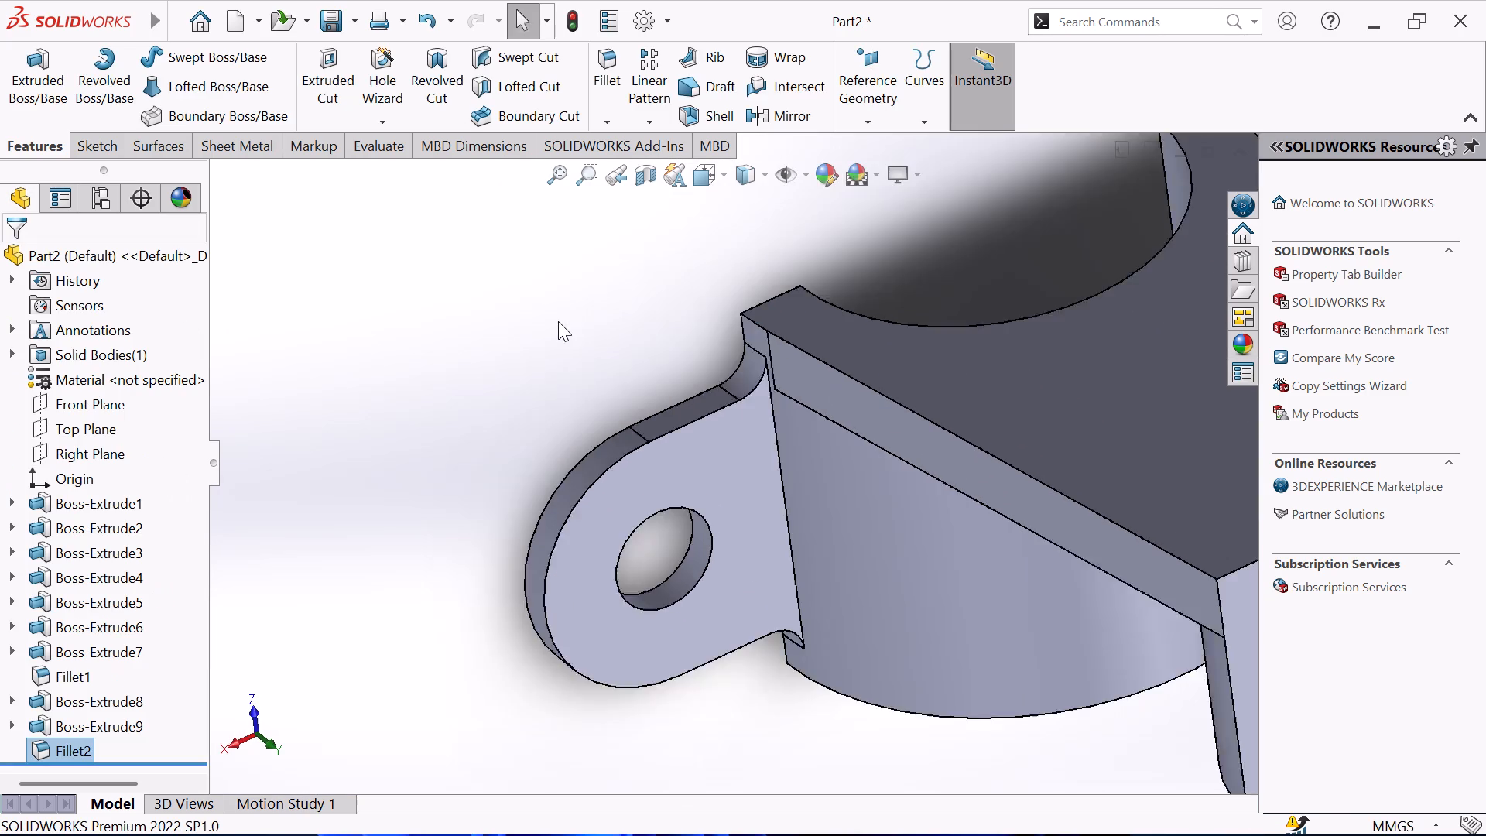
{"action": "scroll", "coordinate": [558, 321], "scroll_direction": "up", "scroll_amount": 1}
{"action": "scroll", "coordinate": [986, 316], "scroll_direction": "up", "scroll_amount": 2}
{"action": "middle_click_drag", "start_coordinate": [969, 300], "coordinate": [867, 20]}
{"action": "scroll", "coordinate": [867, 28], "scroll_direction": "up", "scroll_amount": 1}
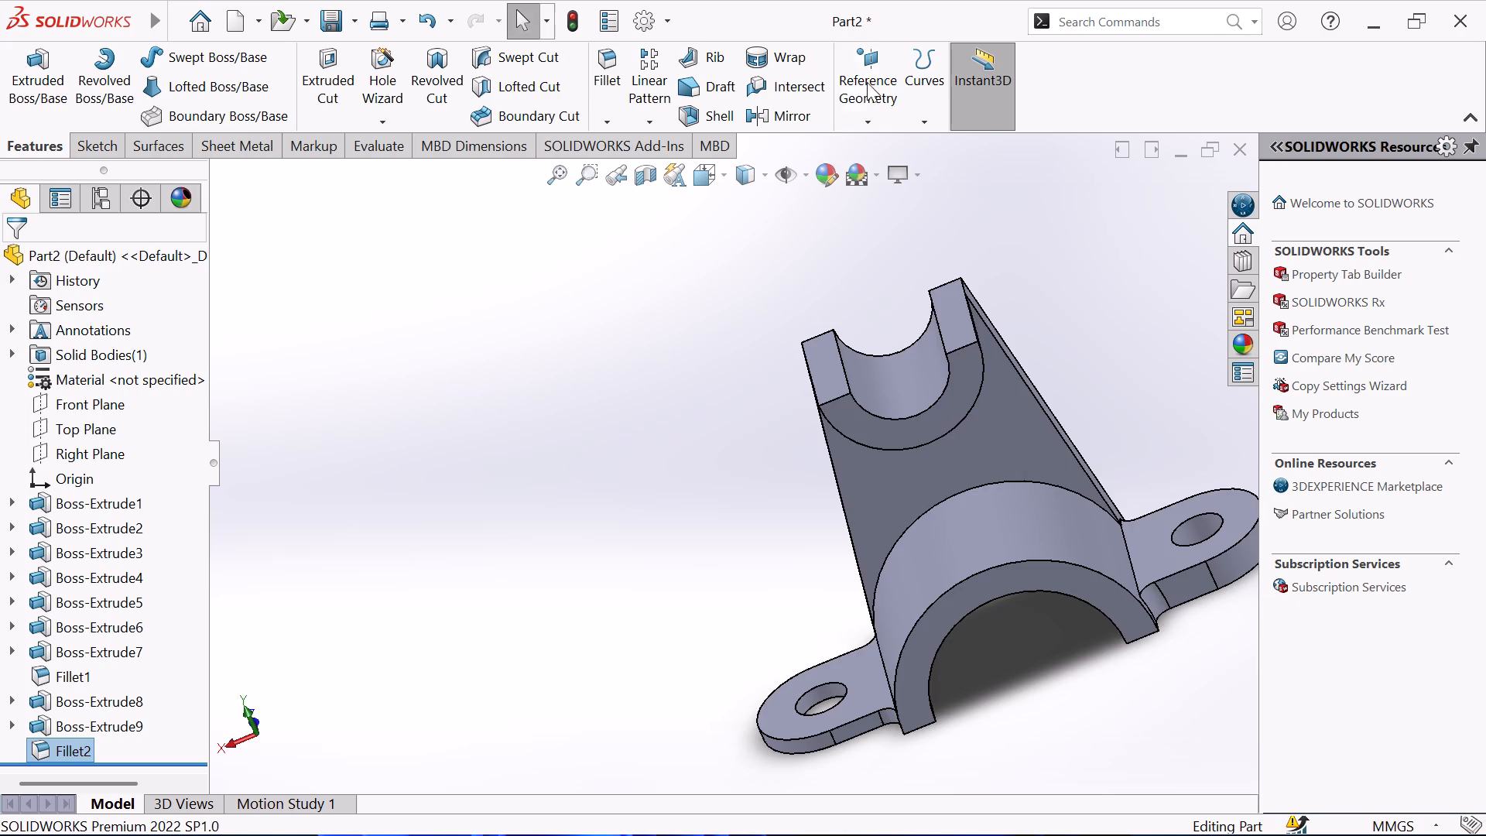
{"action": "scroll", "coordinate": [888, 290], "scroll_direction": "up", "scroll_amount": 3}
{"action": "middle_click_drag", "start_coordinate": [936, 342], "coordinate": [752, 505]}
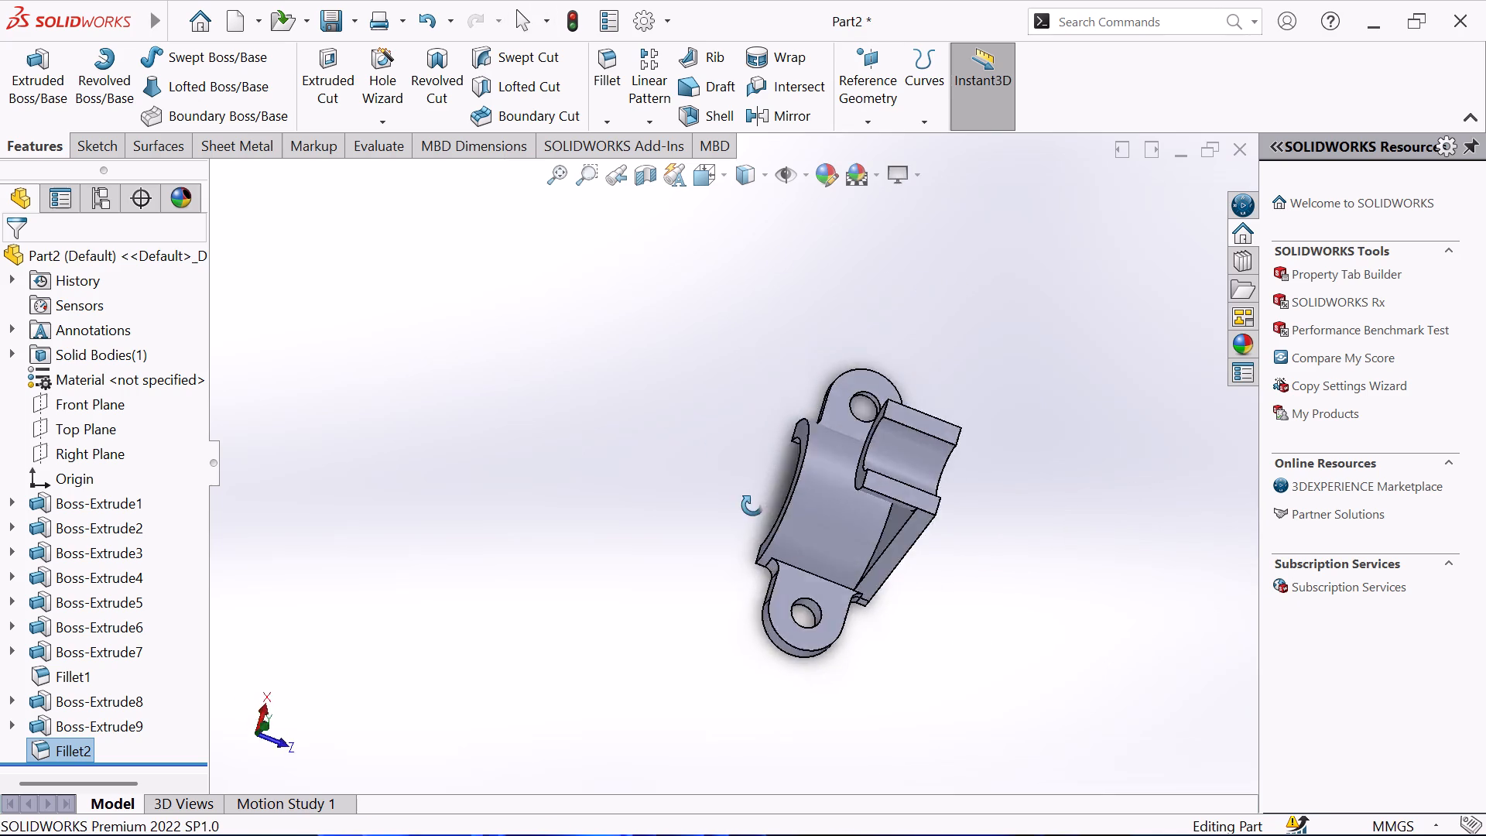
{"action": "middle_click_drag", "start_coordinate": [752, 505], "coordinate": [1006, 665]}
{"action": "scroll", "coordinate": [837, 566], "scroll_direction": "down", "scroll_amount": 4}
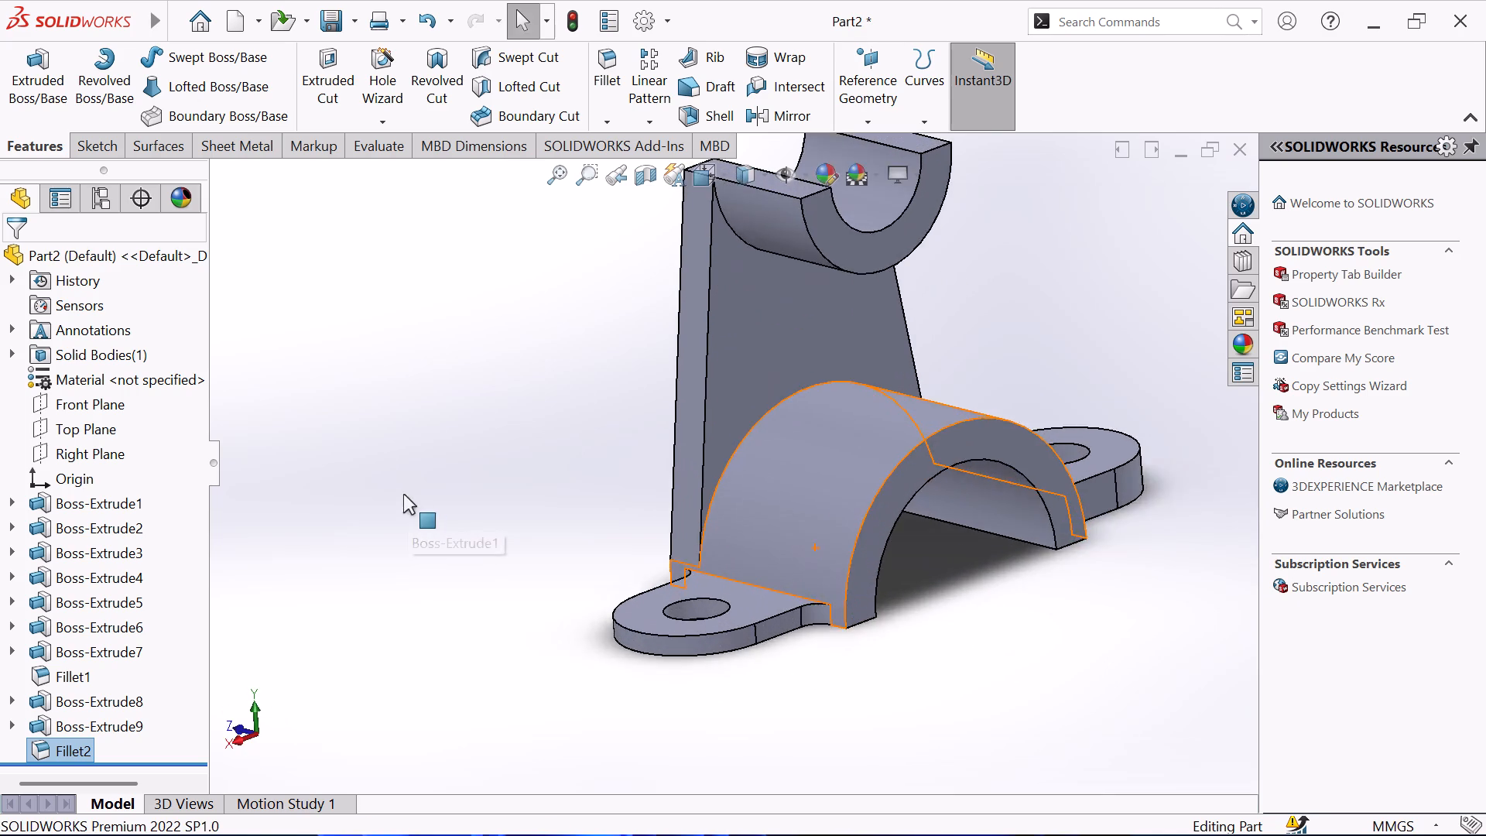
Examine where both side lugs and the web's lower corners meet the curved base, close up and from several angles.
{"action": "middle_click_drag", "start_coordinate": [406, 495], "coordinate": [377, 479]}
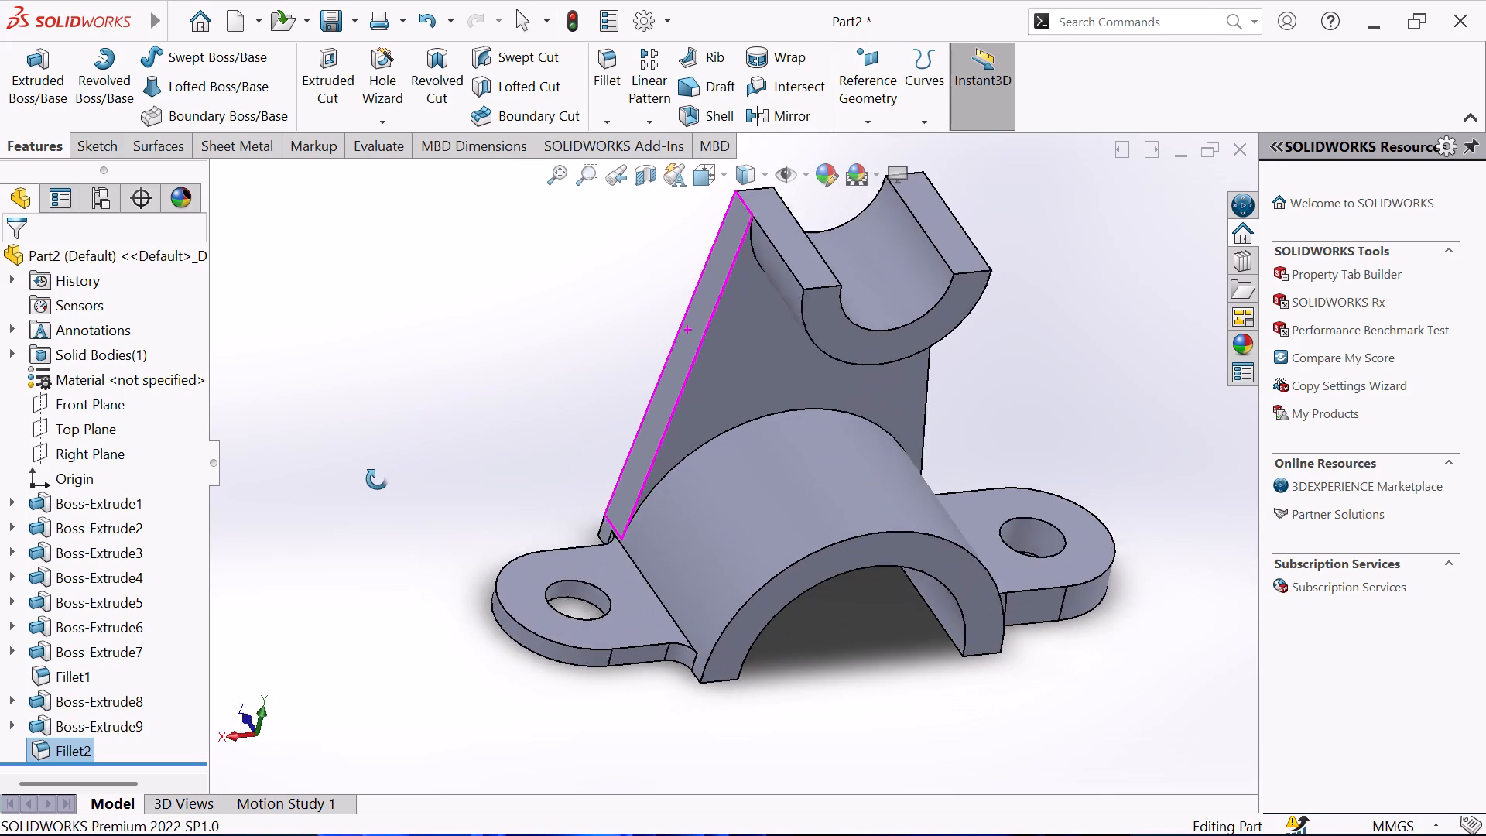
{"action": "middle_click_drag", "start_coordinate": [377, 479], "coordinate": [374, 483]}
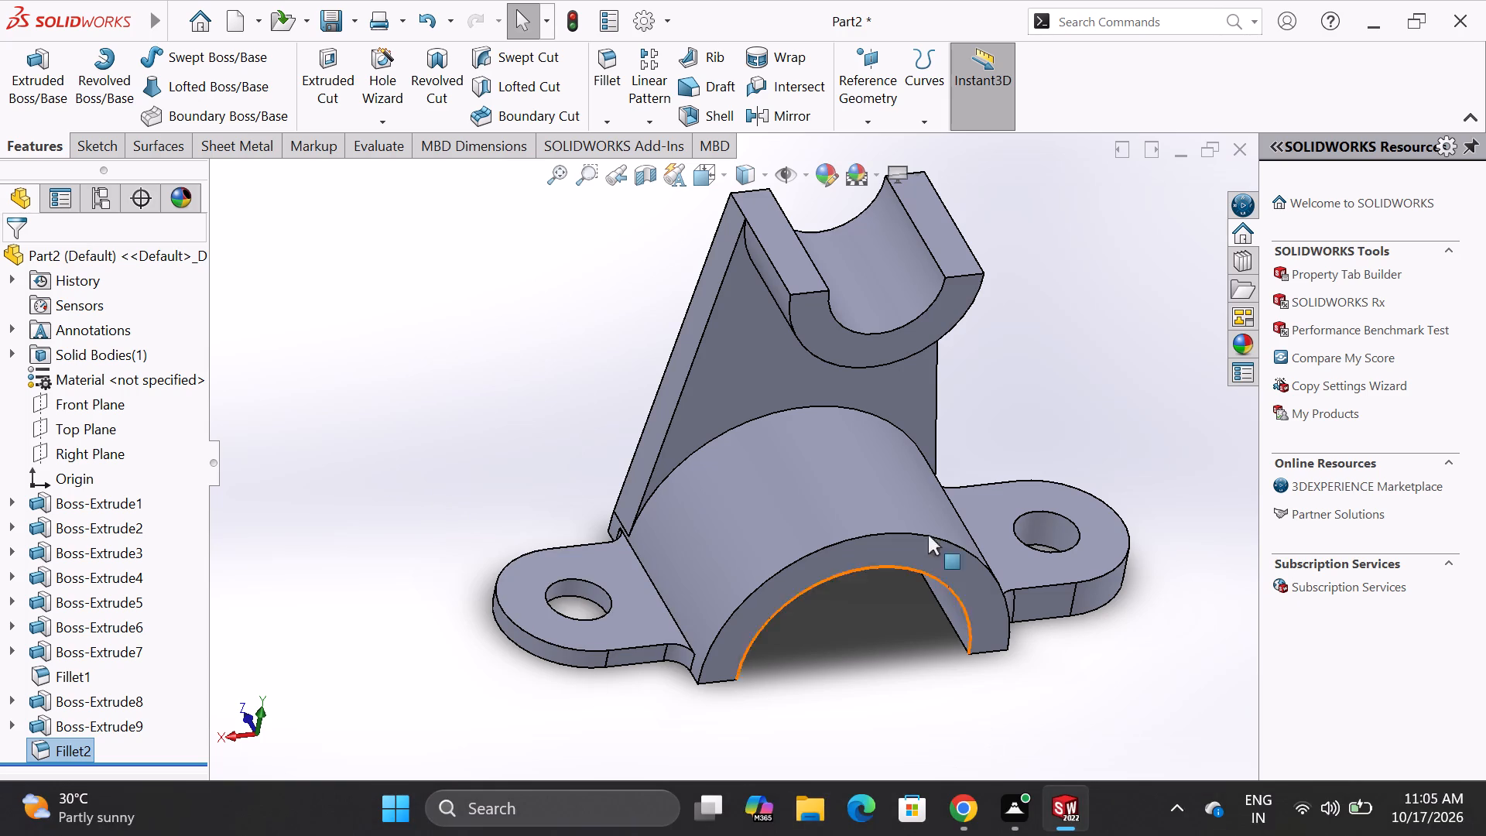
{"action": "scroll", "coordinate": [925, 509], "scroll_direction": "up", "scroll_amount": 2}
{"action": "middle_click_drag", "start_coordinate": [925, 492], "coordinate": [847, 293]}
{"action": "scroll", "coordinate": [916, 415], "scroll_direction": "down", "scroll_amount": 3}
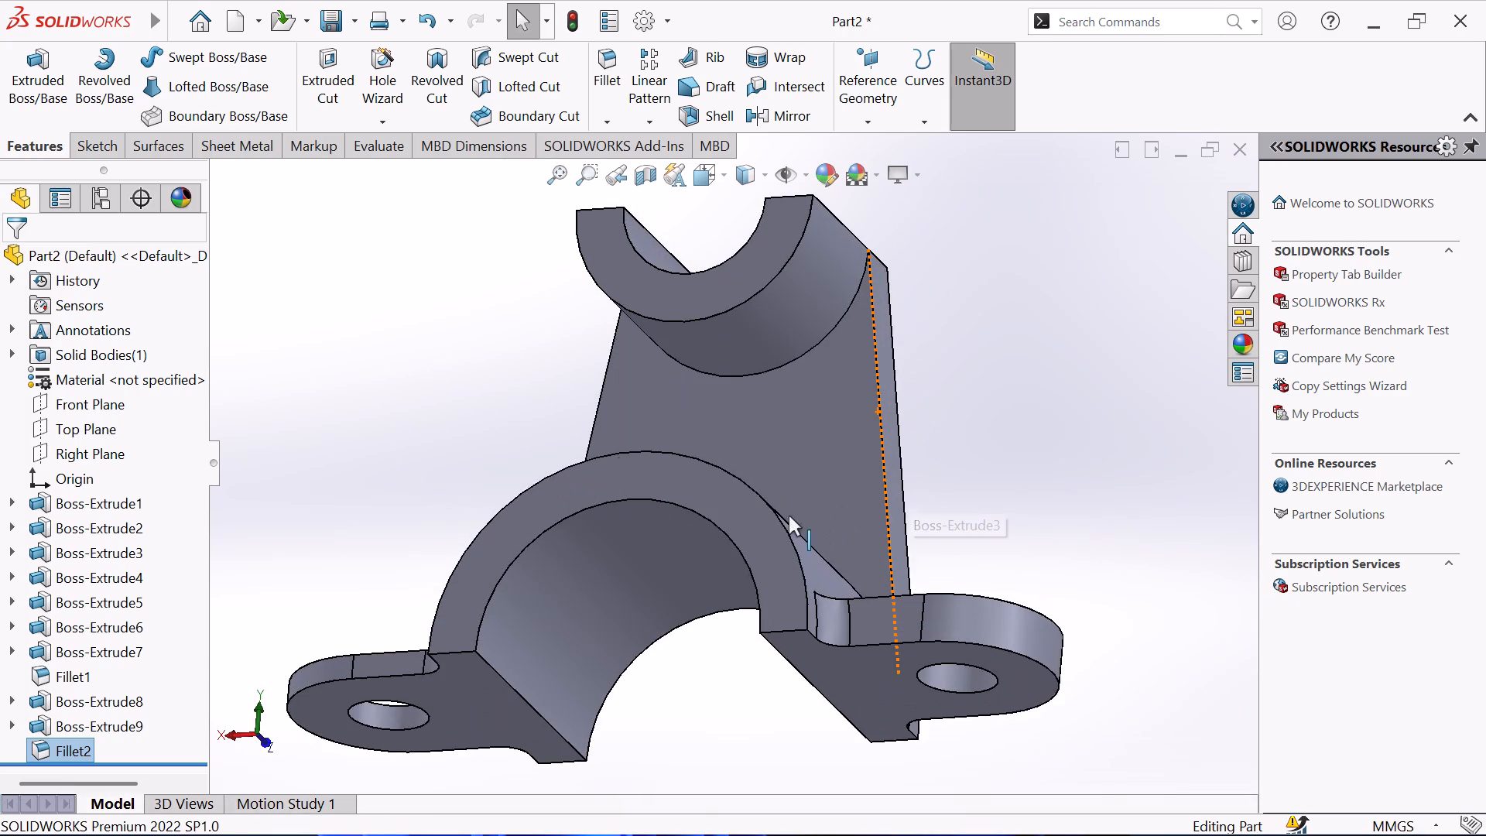
{"action": "middle_click_drag", "start_coordinate": [614, 451], "coordinate": [666, 545]}
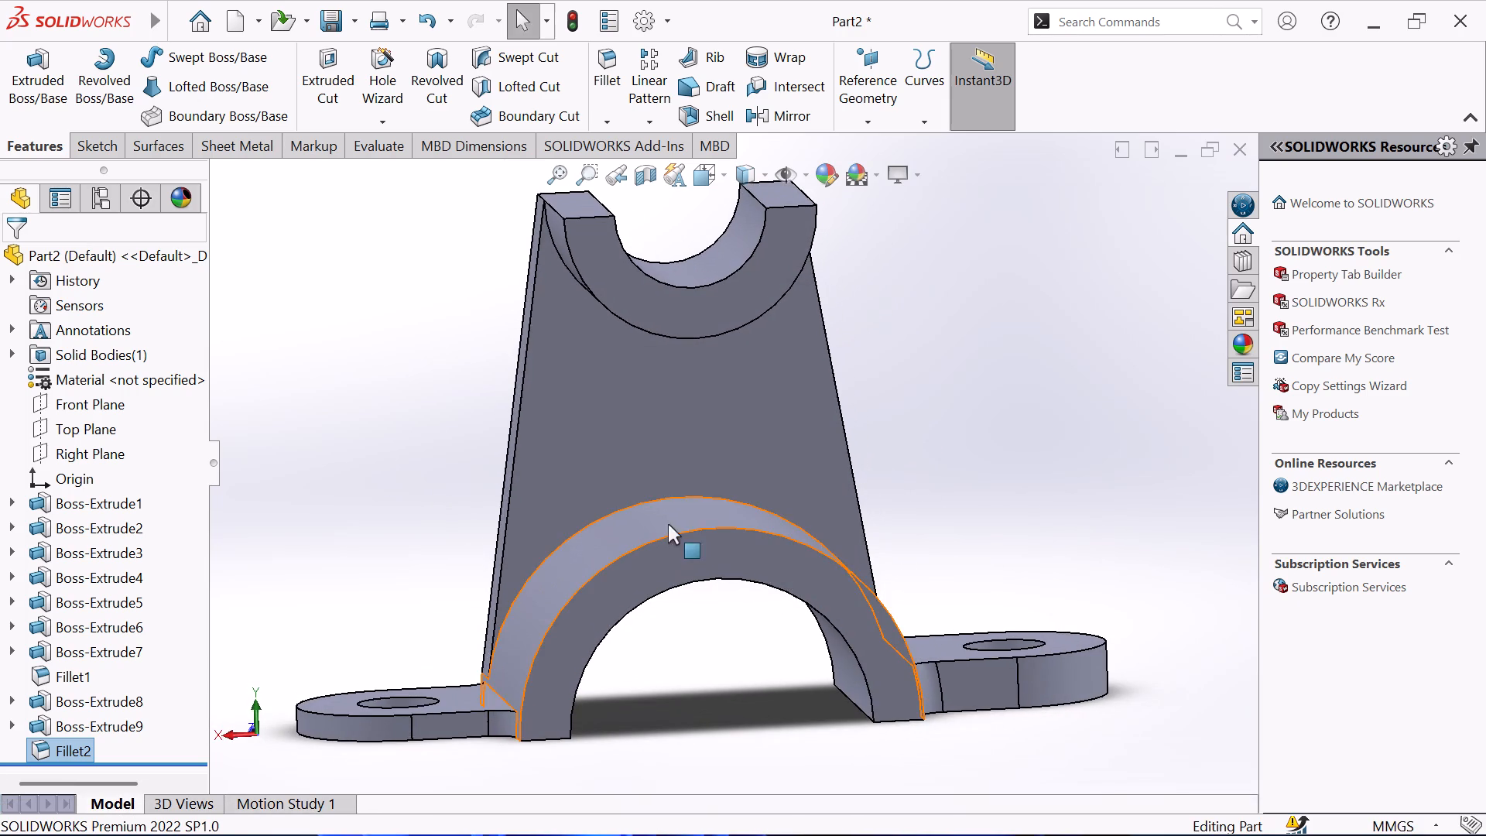
{"action": "middle_click_drag", "start_coordinate": [996, 567], "coordinate": [926, 680]}
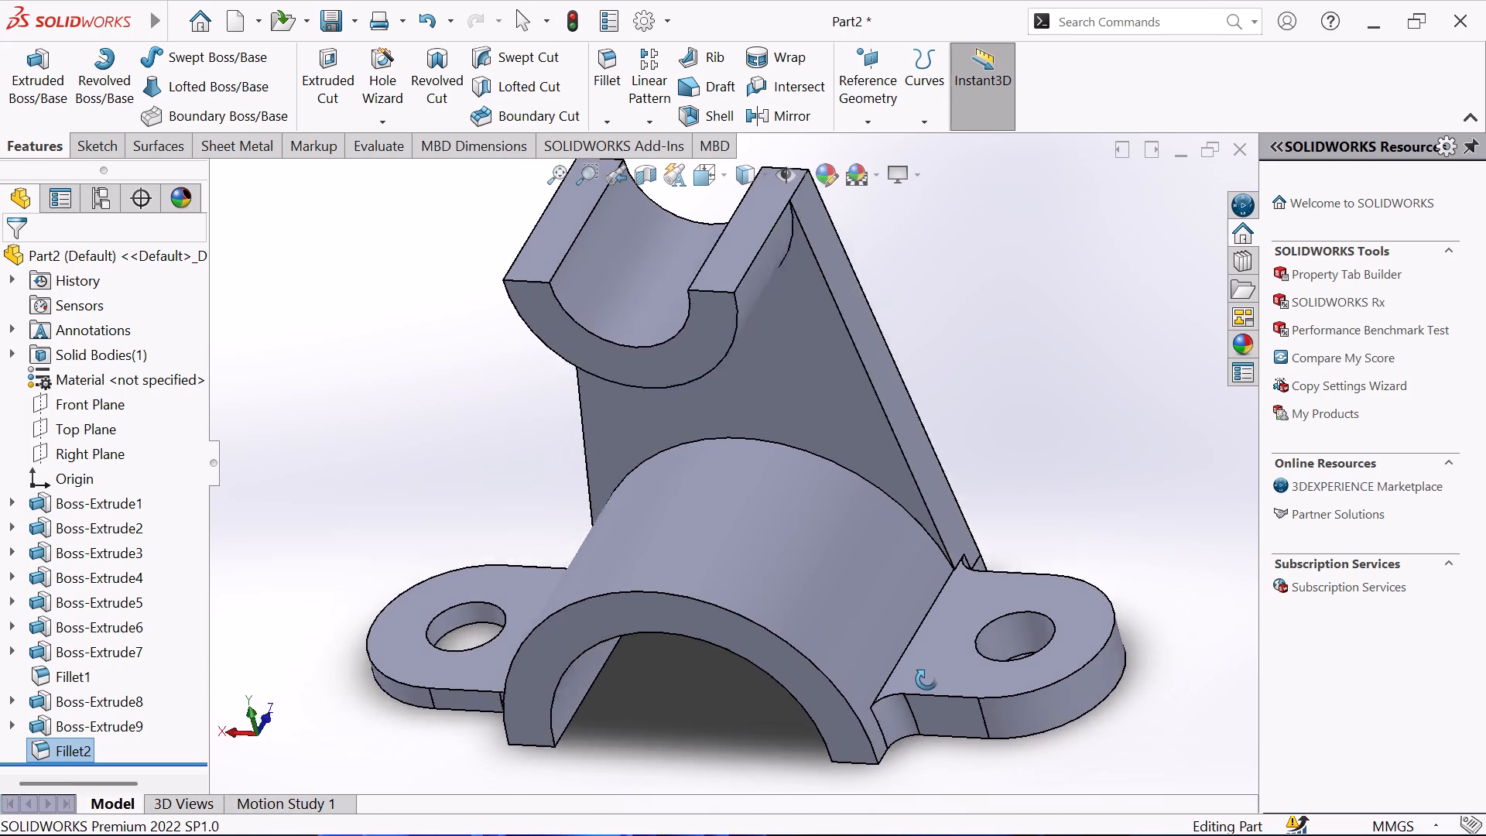
{"action": "middle_click_drag", "start_coordinate": [926, 680], "coordinate": [892, 694]}
{"action": "scroll", "coordinate": [970, 570], "scroll_direction": "down", "scroll_amount": 4}
{"action": "middle_click_drag", "start_coordinate": [1045, 521], "coordinate": [1060, 506]}
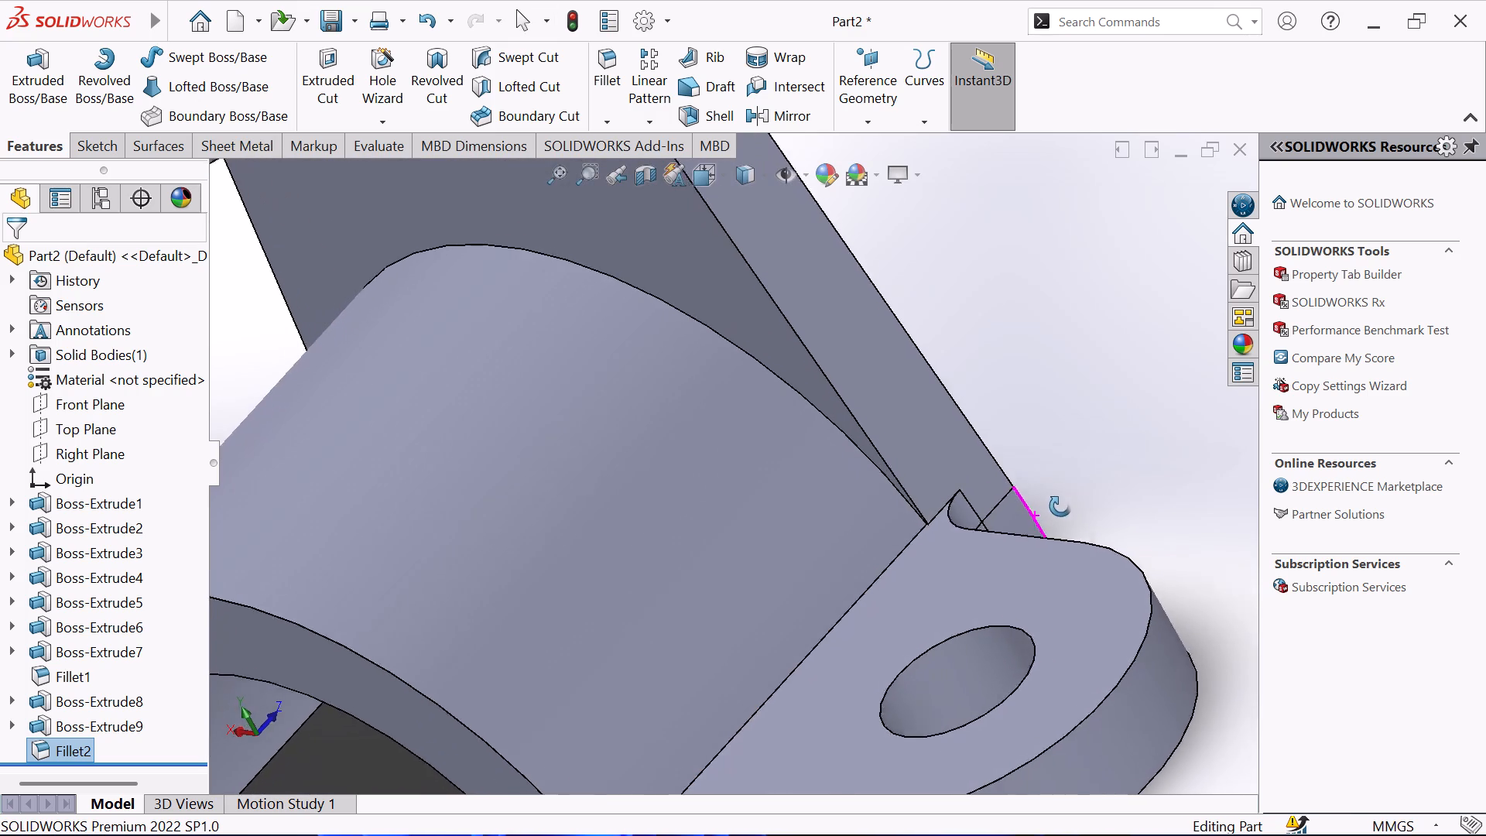
{"action": "middle_click_drag", "start_coordinate": [1060, 506], "coordinate": [1070, 501]}
{"action": "scroll", "coordinate": [848, 519], "scroll_direction": "up", "scroll_amount": 4}
{"action": "middle_click_drag", "start_coordinate": [187, 459], "coordinate": [388, 516]}
{"action": "middle_click_drag", "start_coordinate": [389, 516], "coordinate": [505, 519]}
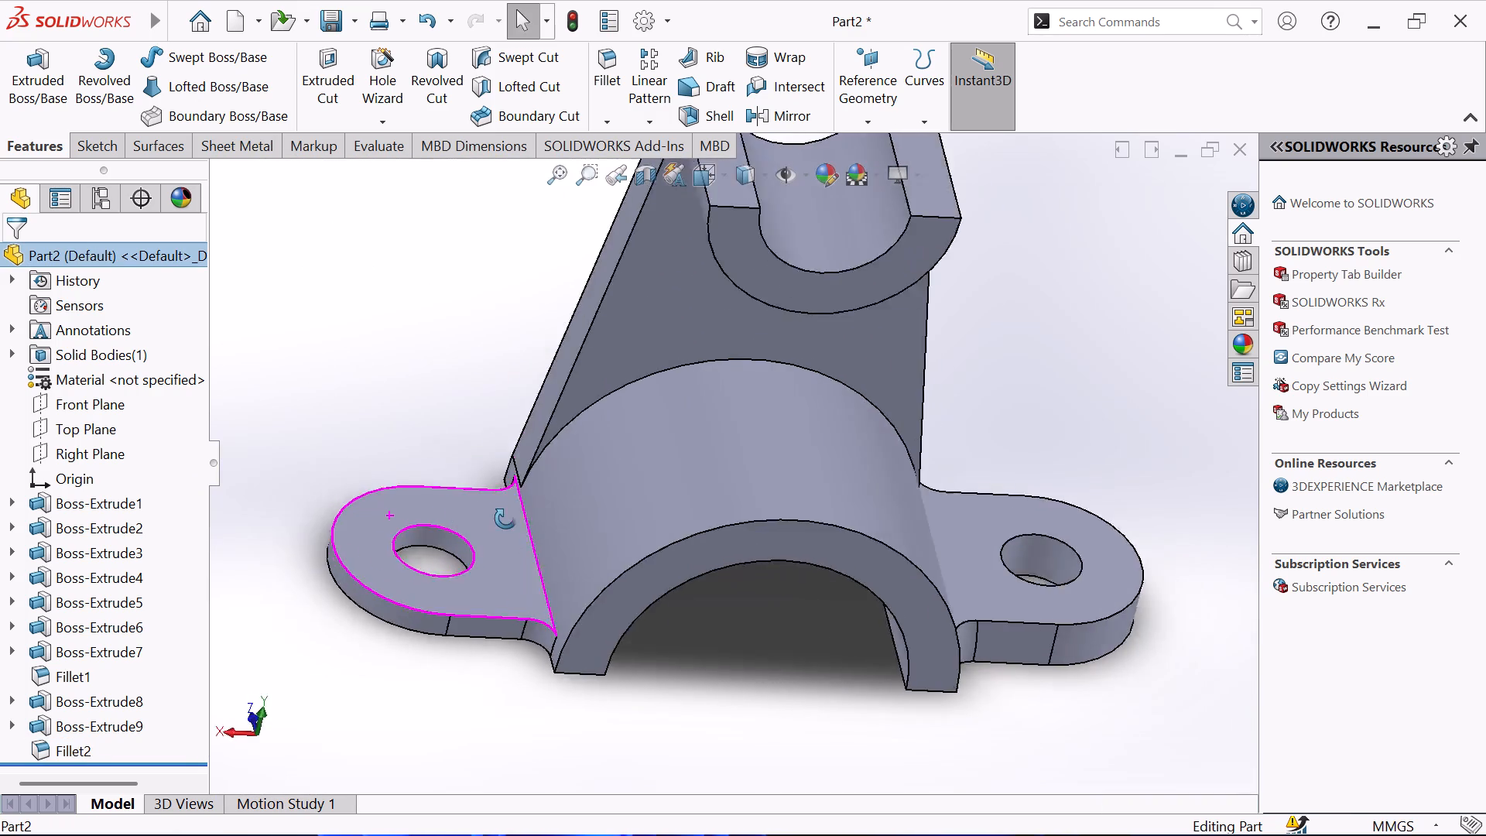
{"action": "middle_click_drag", "start_coordinate": [505, 519], "coordinate": [539, 581]}
{"action": "scroll", "coordinate": [486, 443], "scroll_direction": "down", "scroll_amount": 4}
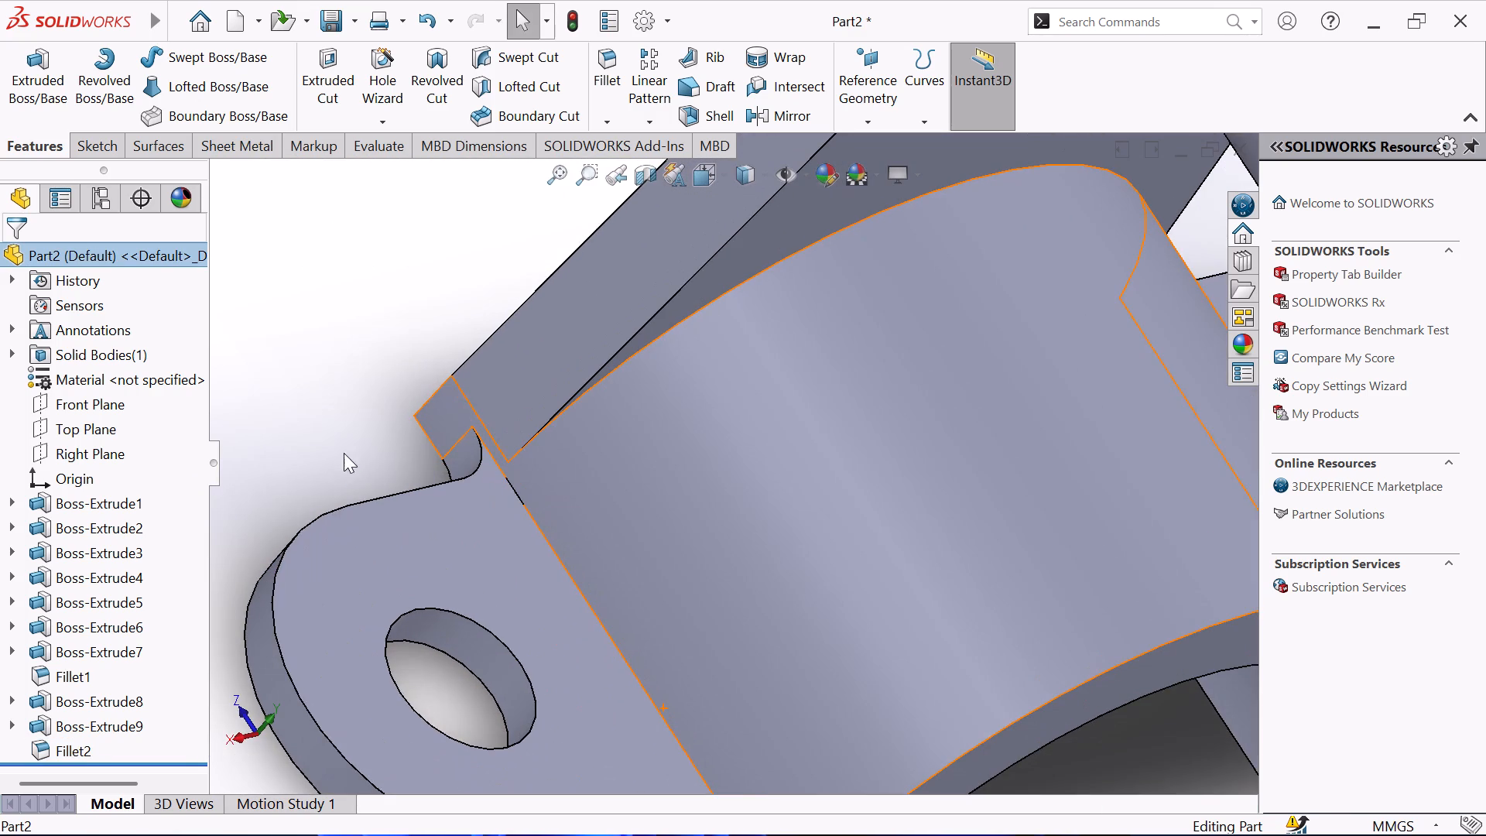
{"action": "middle_click_drag", "start_coordinate": [363, 454], "coordinate": [289, 396]}
{"action": "scroll", "coordinate": [289, 396], "scroll_direction": "down", "scroll_amount": 1}
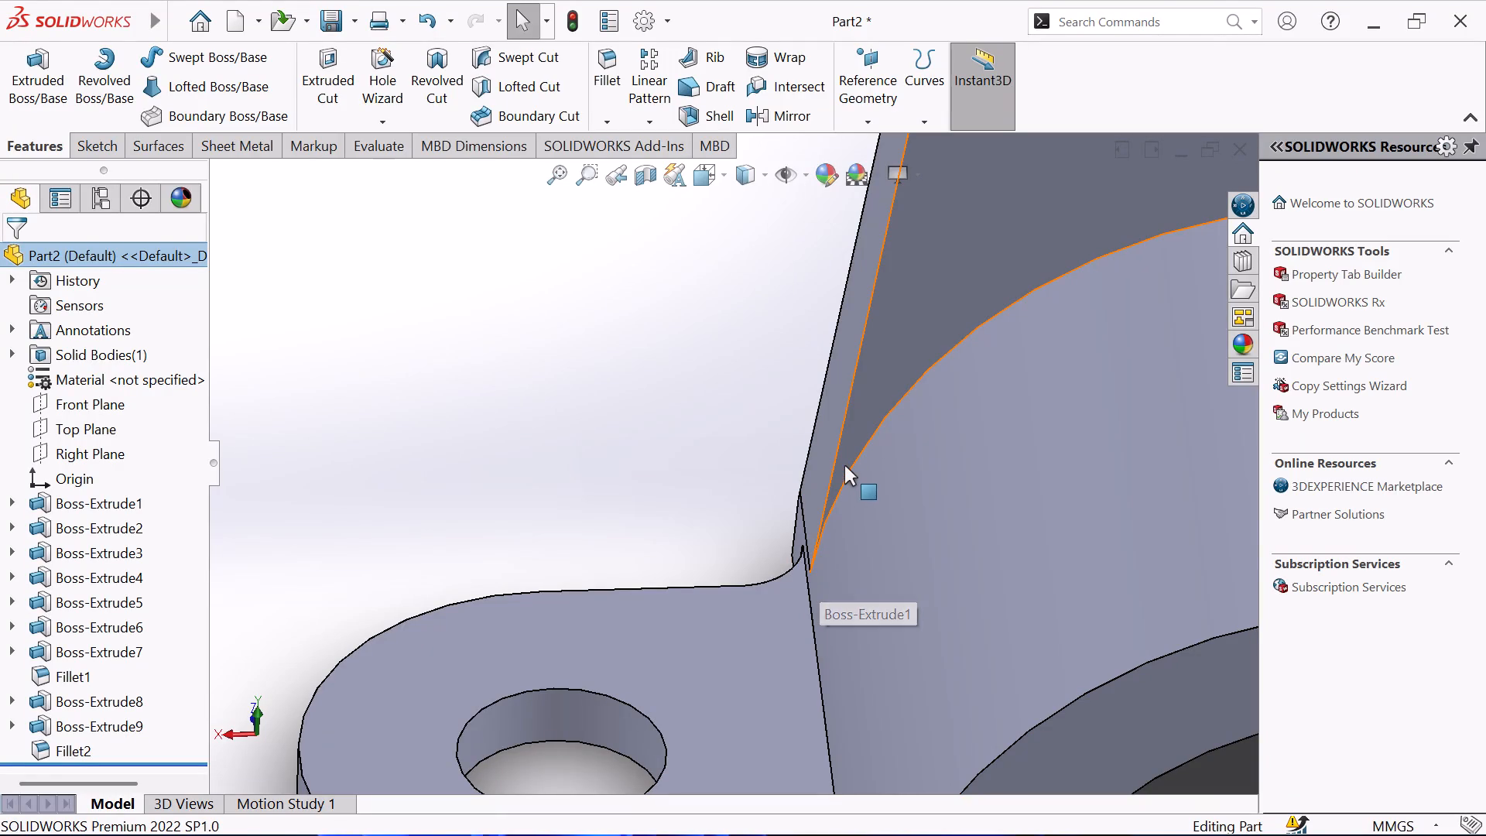
{"action": "scroll", "coordinate": [855, 450], "scroll_direction": "up", "scroll_amount": 3}
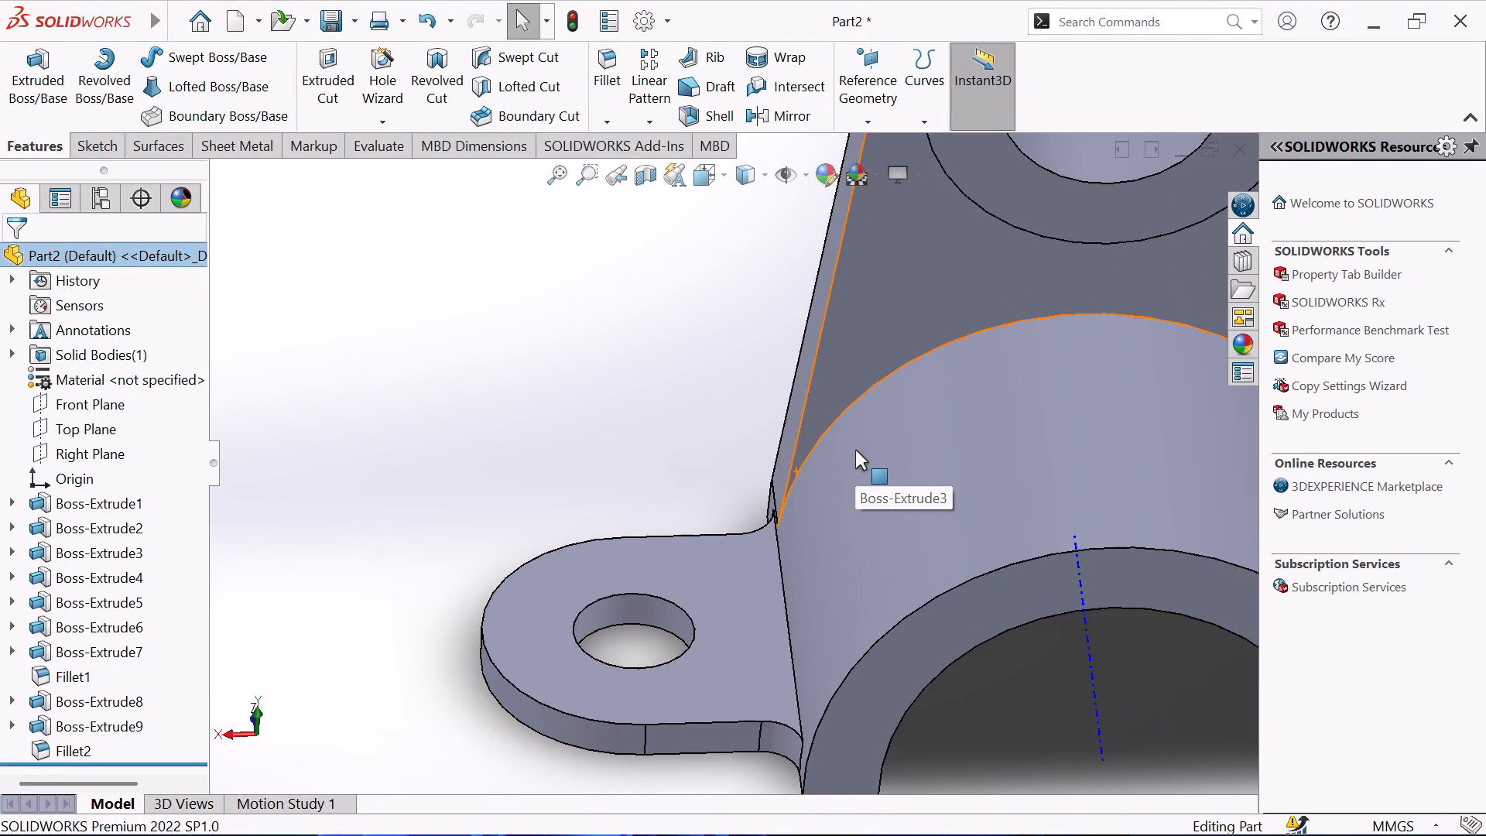
{"action": "scroll", "coordinate": [855, 450], "scroll_direction": "up", "scroll_amount": 2}
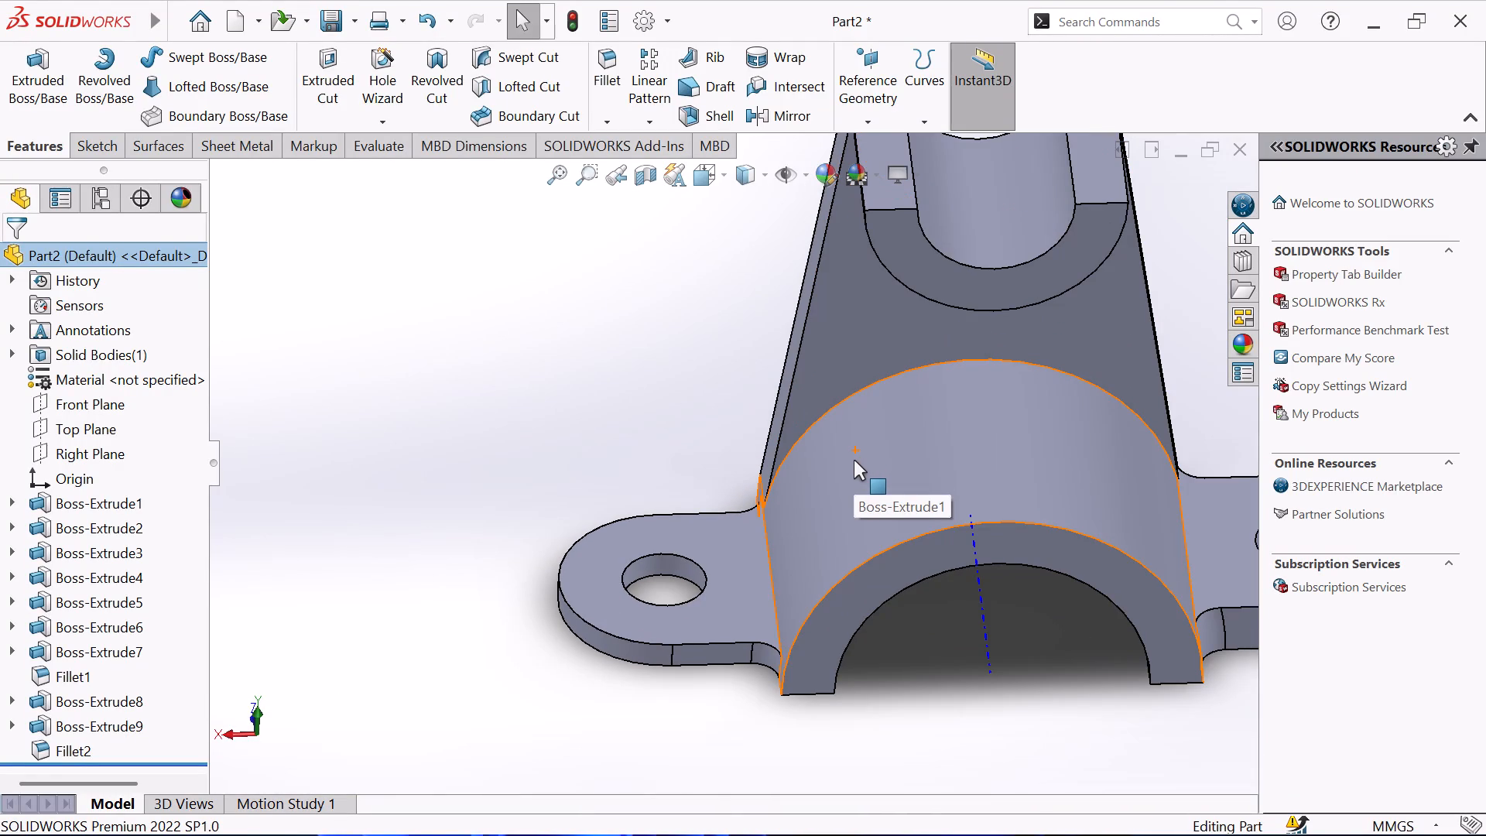
{"action": "scroll", "coordinate": [784, 559], "scroll_direction": "up", "scroll_amount": 3}
Examine the whole bracket from the front, underside, rear and side.
{"action": "middle_click_drag", "start_coordinate": [834, 517], "coordinate": [830, 381]}
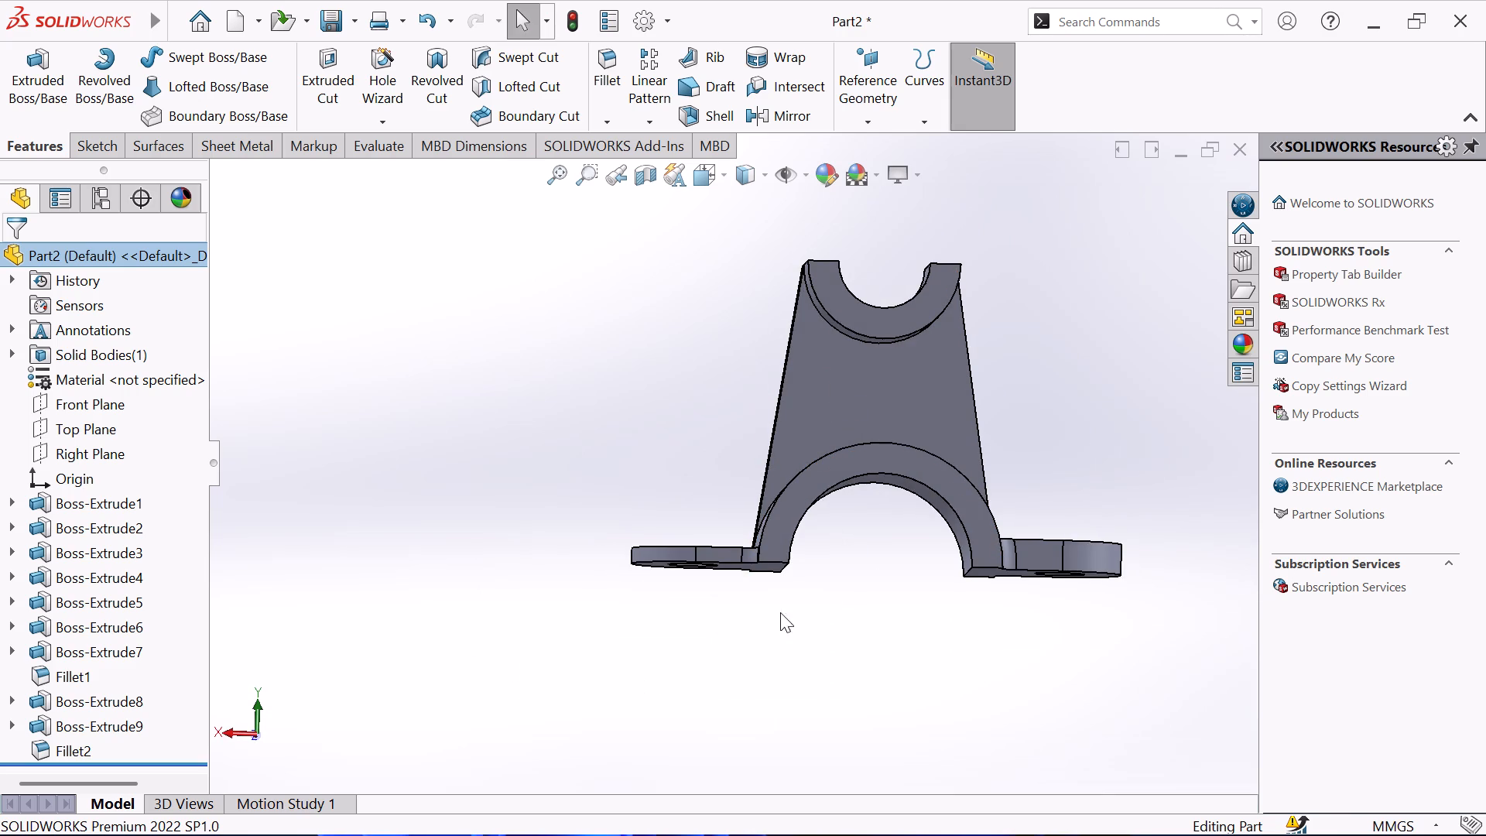
{"action": "scroll", "coordinate": [1046, 295], "scroll_direction": "down", "scroll_amount": 3}
{"action": "middle_click_drag", "start_coordinate": [936, 364], "coordinate": [868, 237]}
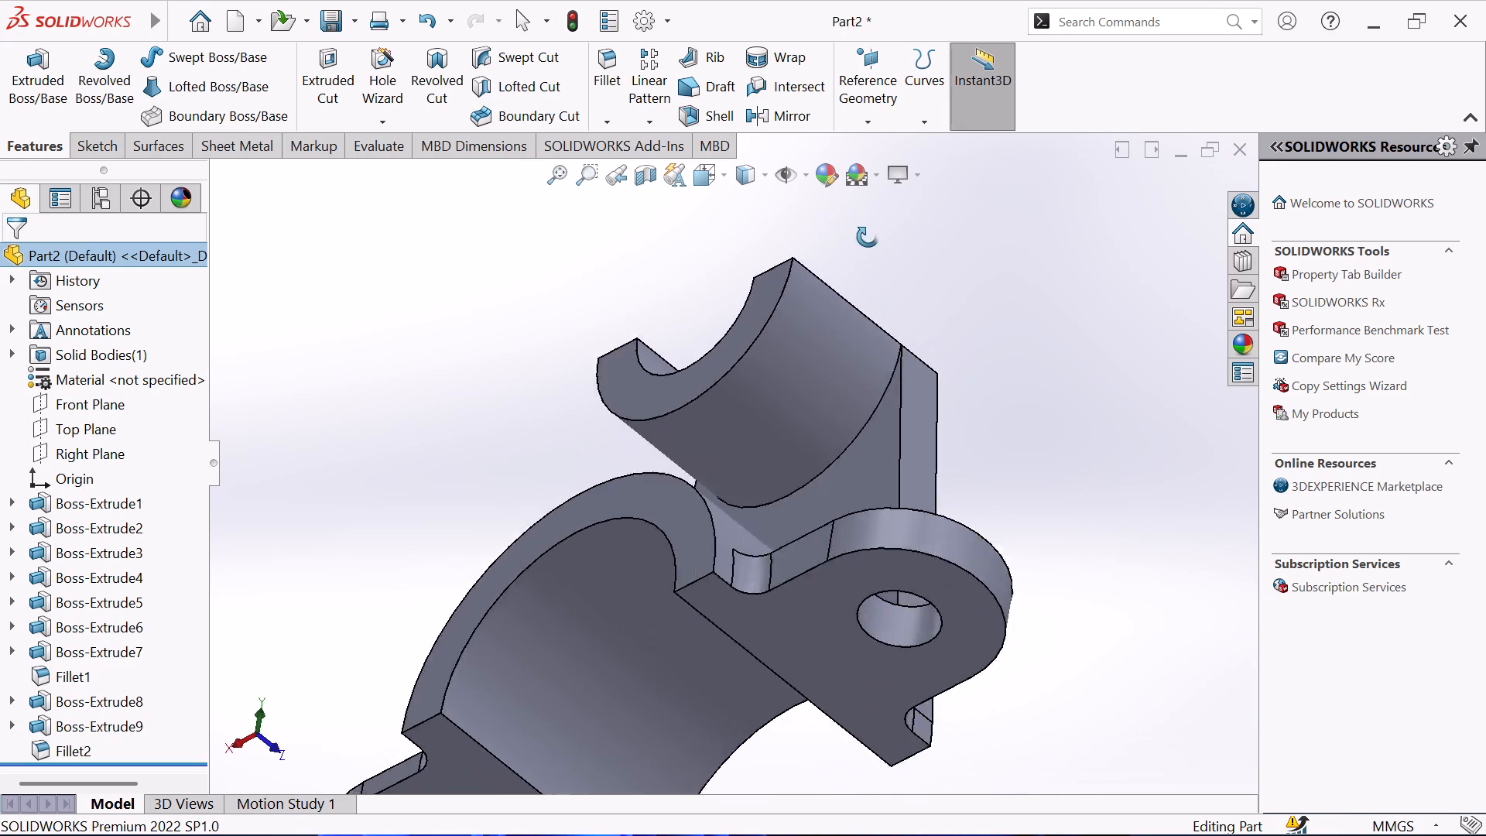
{"action": "middle_click_drag", "start_coordinate": [868, 237], "coordinate": [928, 364]}
{"action": "scroll", "coordinate": [772, 449], "scroll_direction": "up", "scroll_amount": 1}
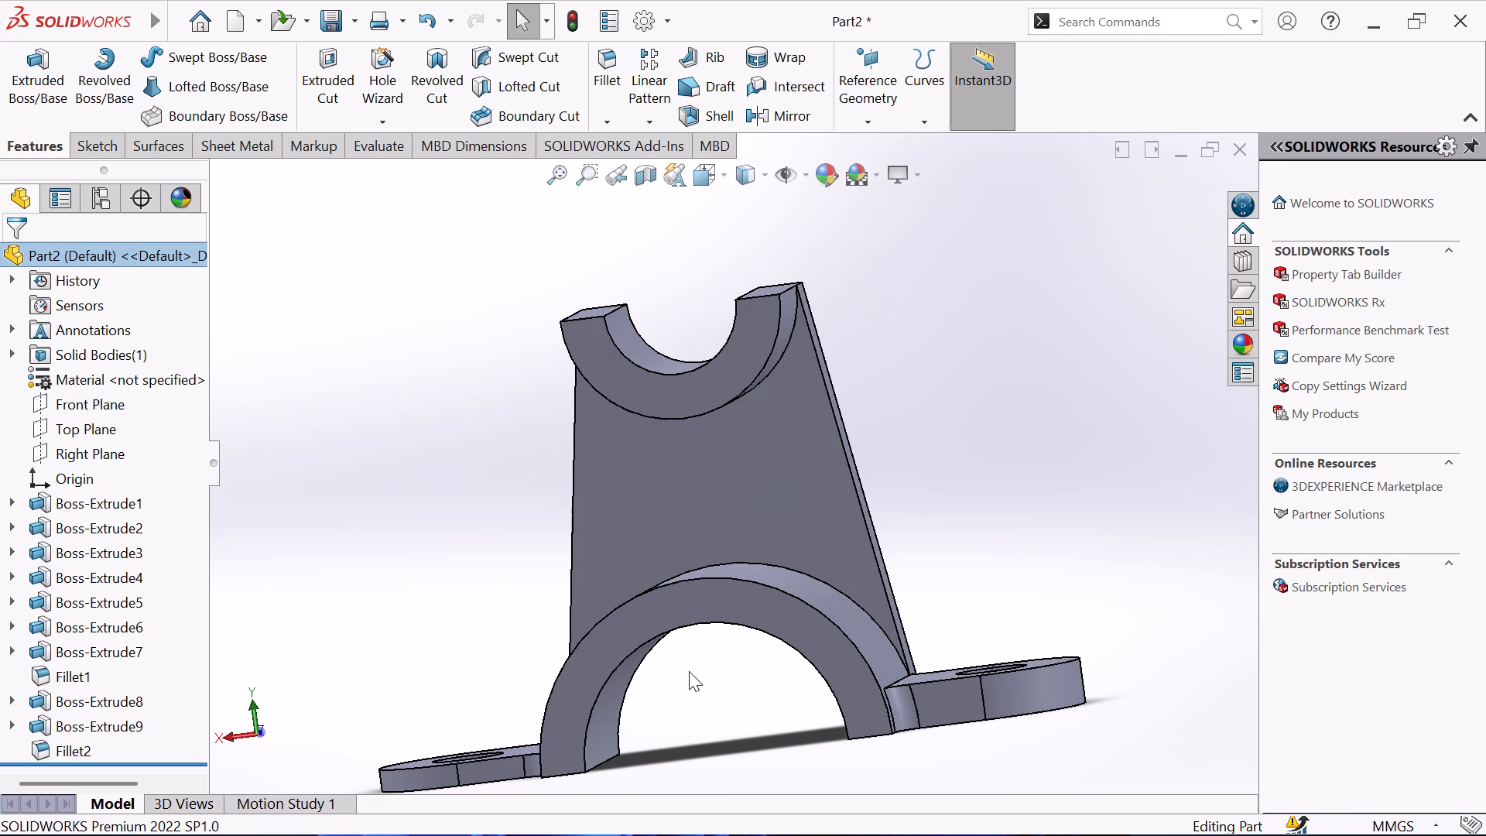
{"action": "scroll", "coordinate": [702, 510], "scroll_direction": "up", "scroll_amount": 3}
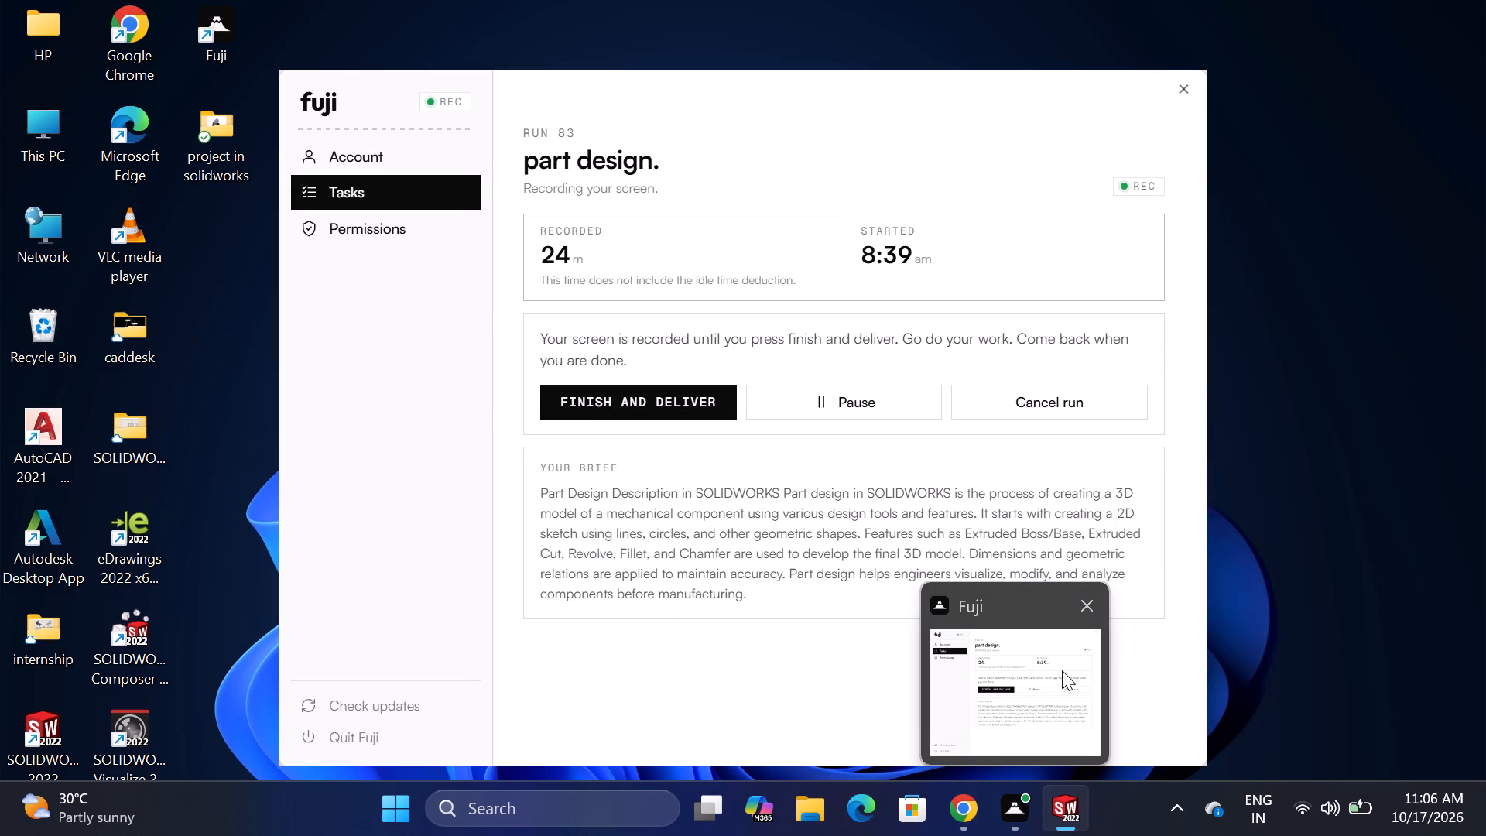
{"action": "middle_click_drag", "start_coordinate": [583, 404], "coordinate": [923, 400]}
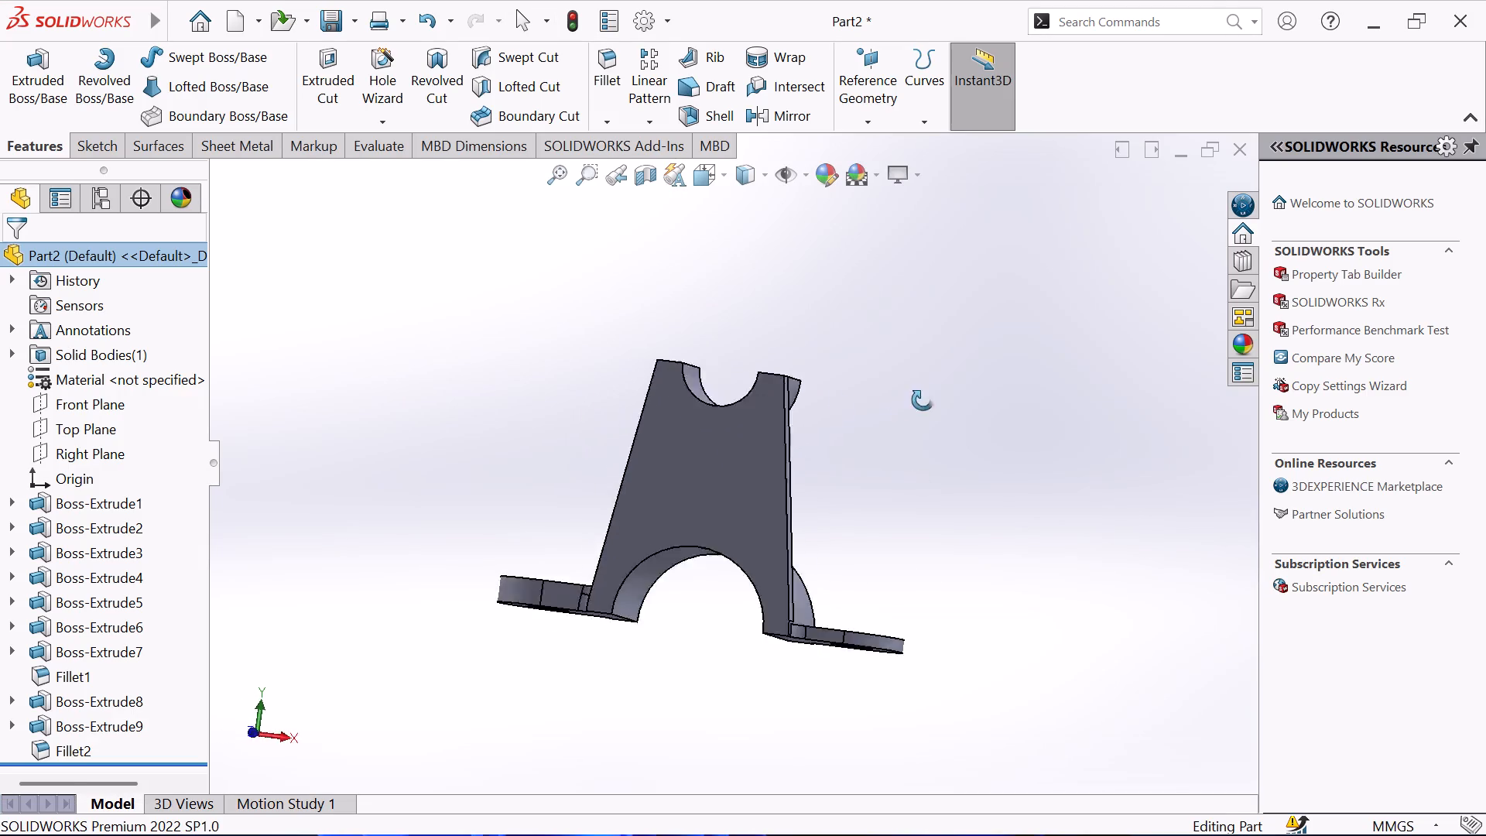
{"action": "middle_click_drag", "start_coordinate": [923, 400], "coordinate": [1172, 404]}
{"action": "middle_click_drag", "start_coordinate": [522, 407], "coordinate": [1043, 425]}
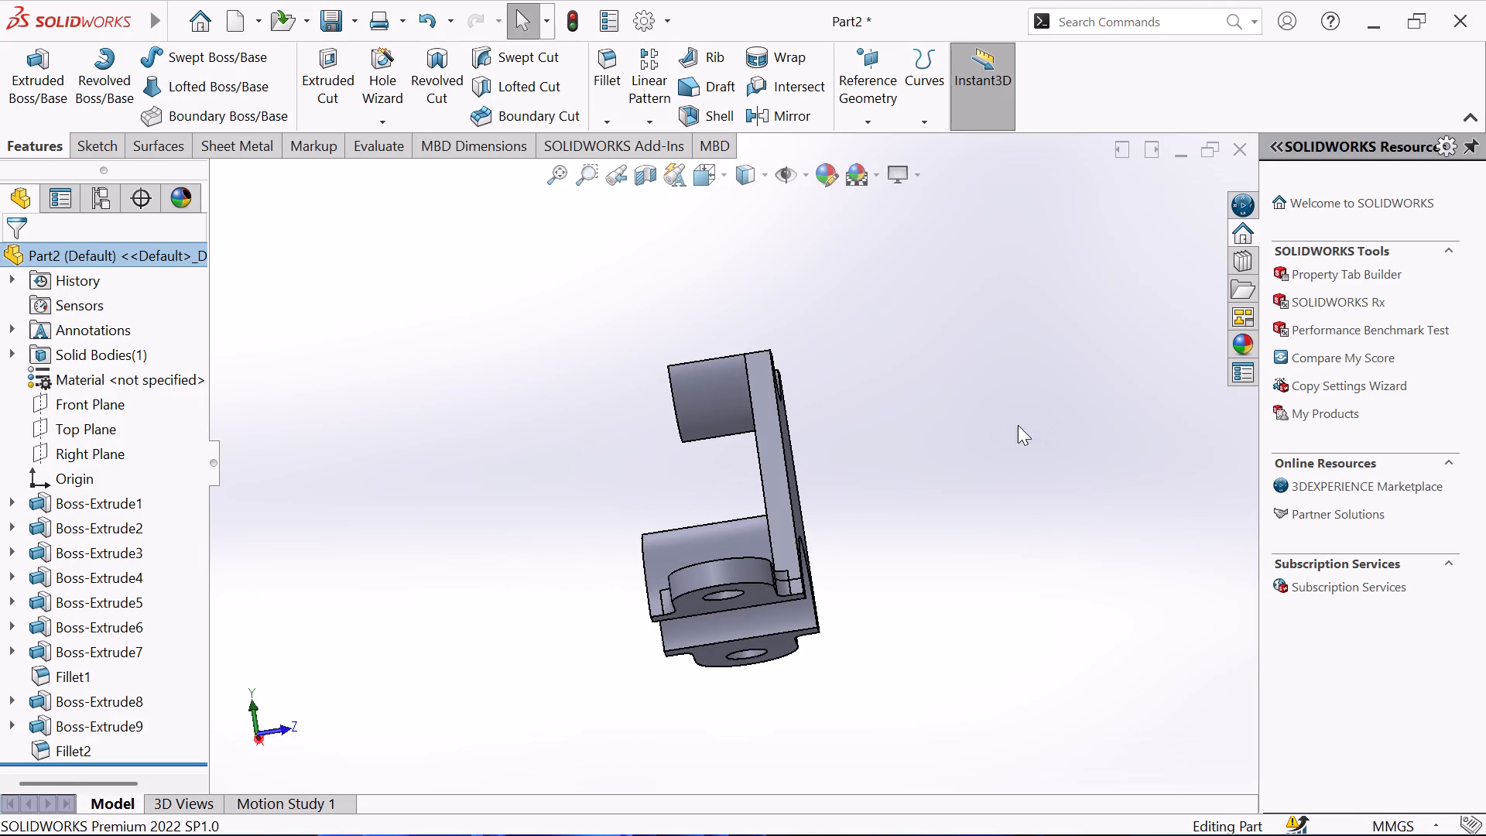
{"action": "middle_click_drag", "start_coordinate": [616, 360], "coordinate": [752, 354]}
{"action": "scroll", "coordinate": [752, 354], "scroll_direction": "down", "scroll_amount": 3}
{"action": "scroll", "coordinate": [693, 468], "scroll_direction": "up", "scroll_amount": 2}
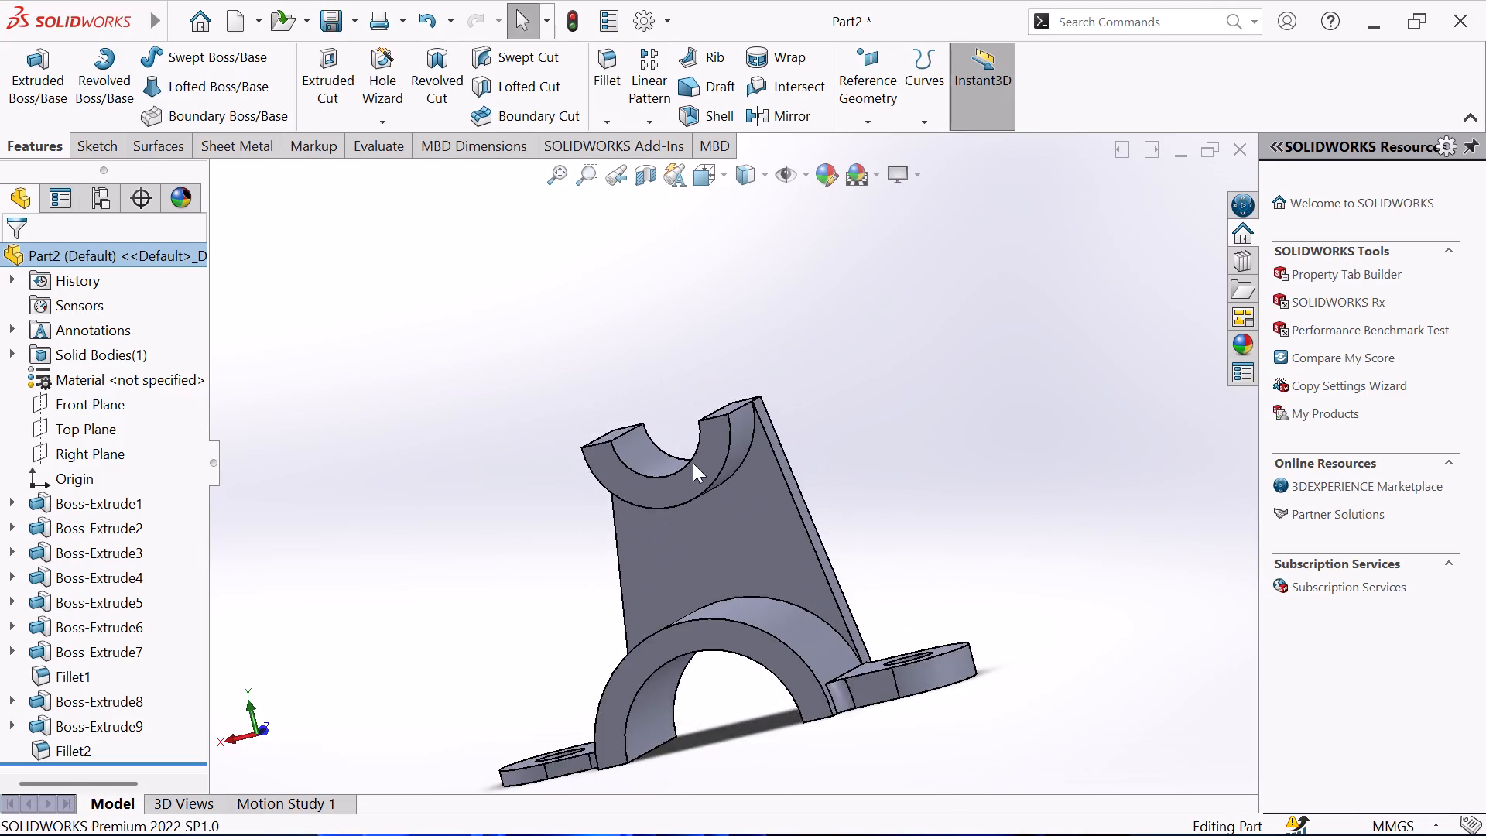
Start a sketch on the web's front face, between the upper half-ring and the curved base.
{"action": "middle_click_drag", "start_coordinate": [693, 462], "coordinate": [745, 520]}
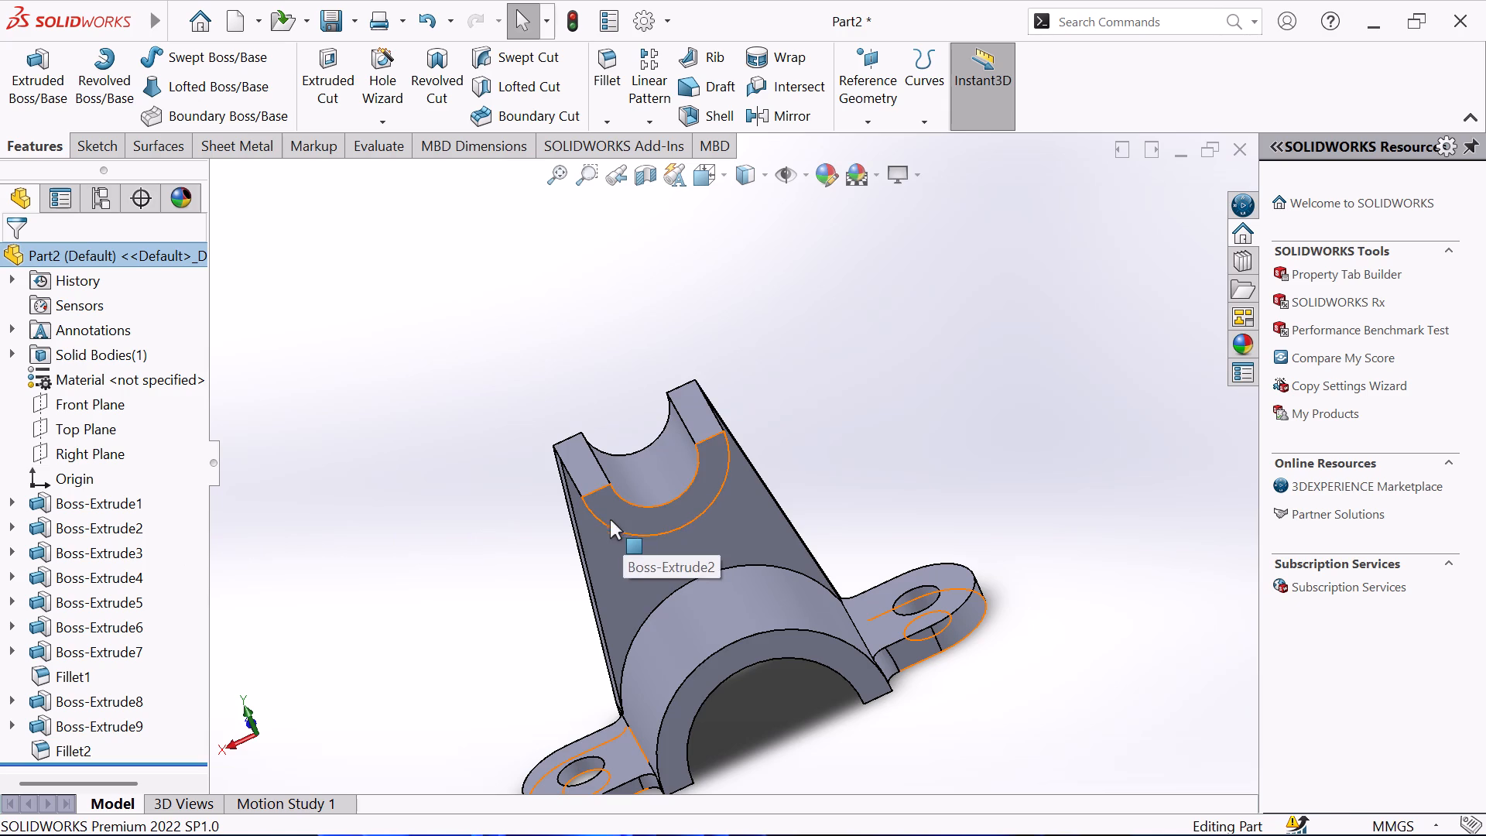
{"action": "scroll", "coordinate": [791, 466], "scroll_direction": "down", "scroll_amount": 2}
{"action": "left_click", "coordinate": [693, 545]}
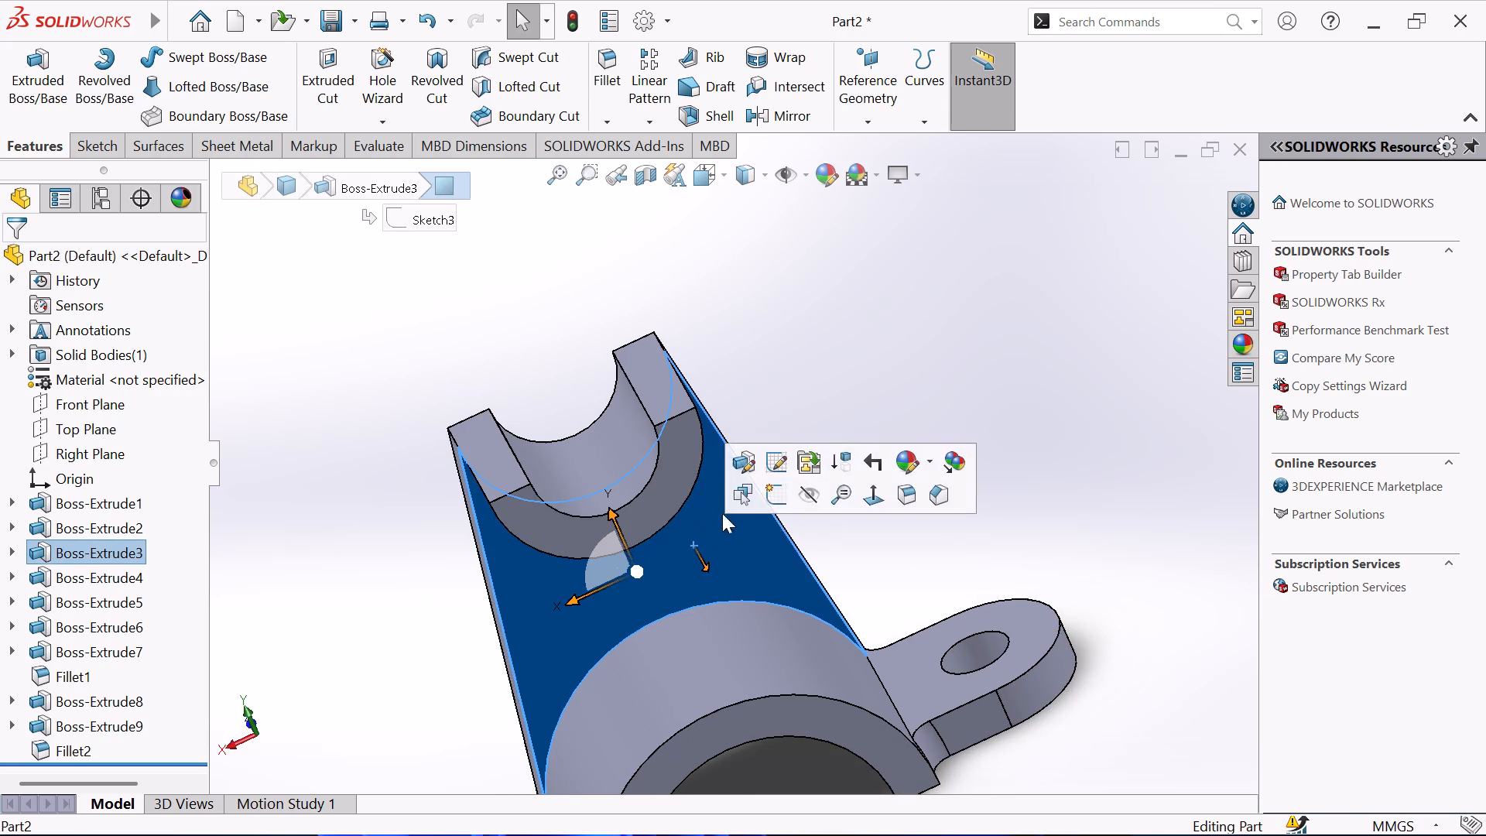
{"action": "left_click", "coordinate": [771, 502]}
{"action": "left_click", "coordinate": [527, 434]}
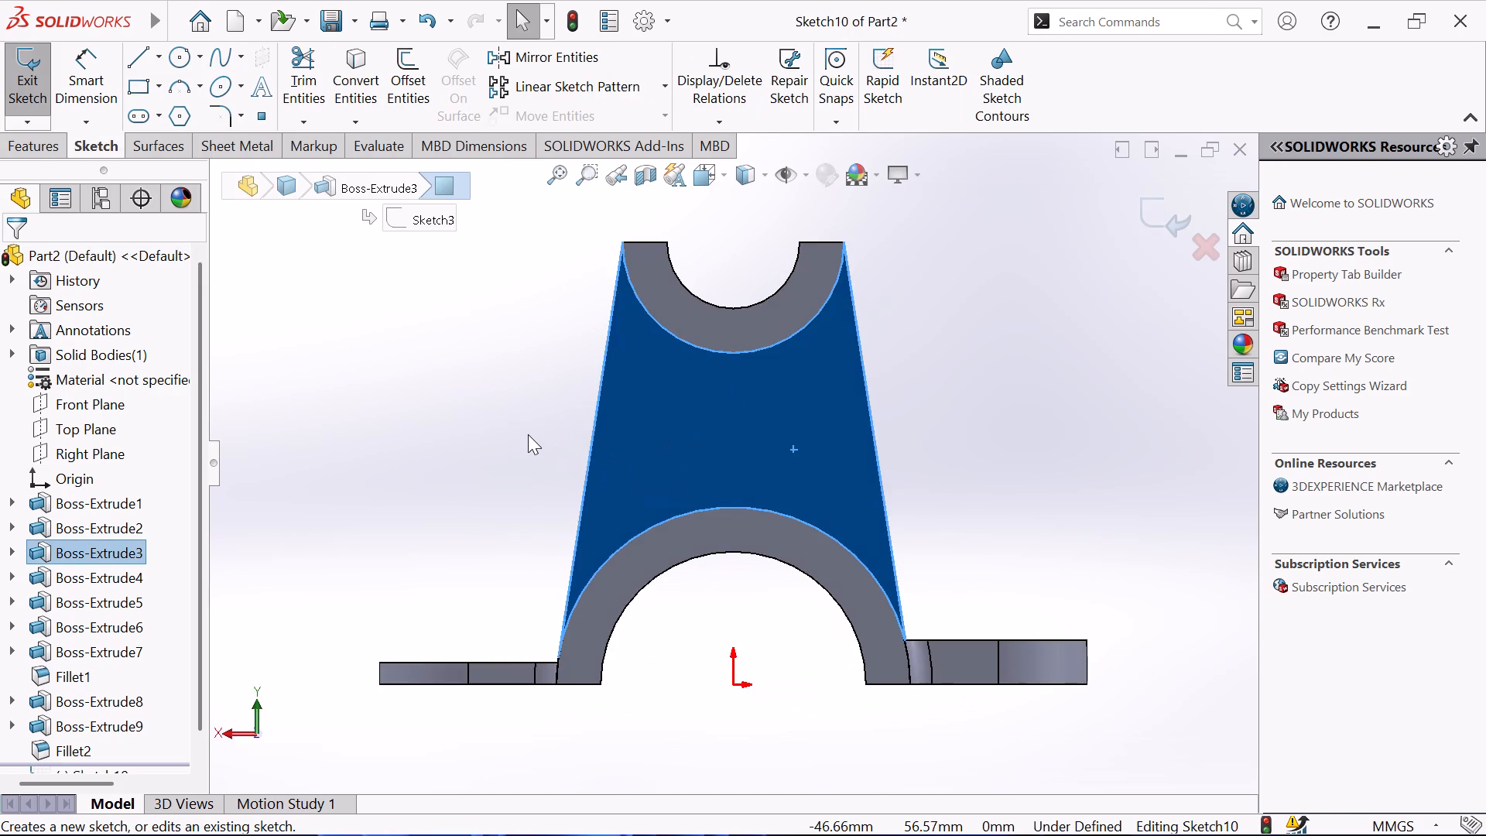
Draw a vertical midpoint line about 263 mm long, centred above the upper half-ring and aligned with the origin, as construction geometry.
{"action": "left_click", "coordinate": [161, 50]}
{"action": "left_click", "coordinate": [133, 129]}
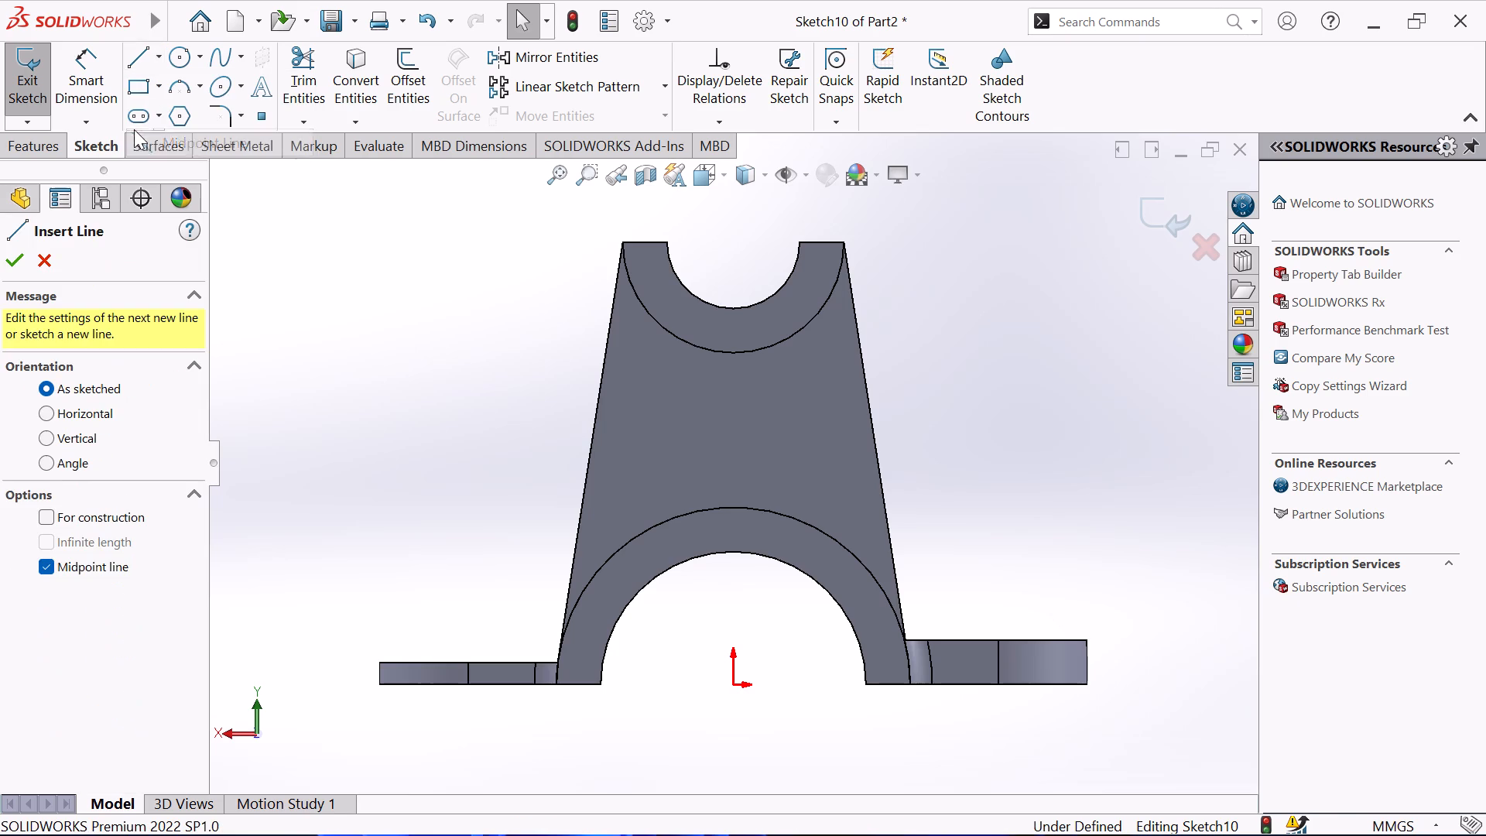
{"action": "left_click", "coordinate": [731, 193]}
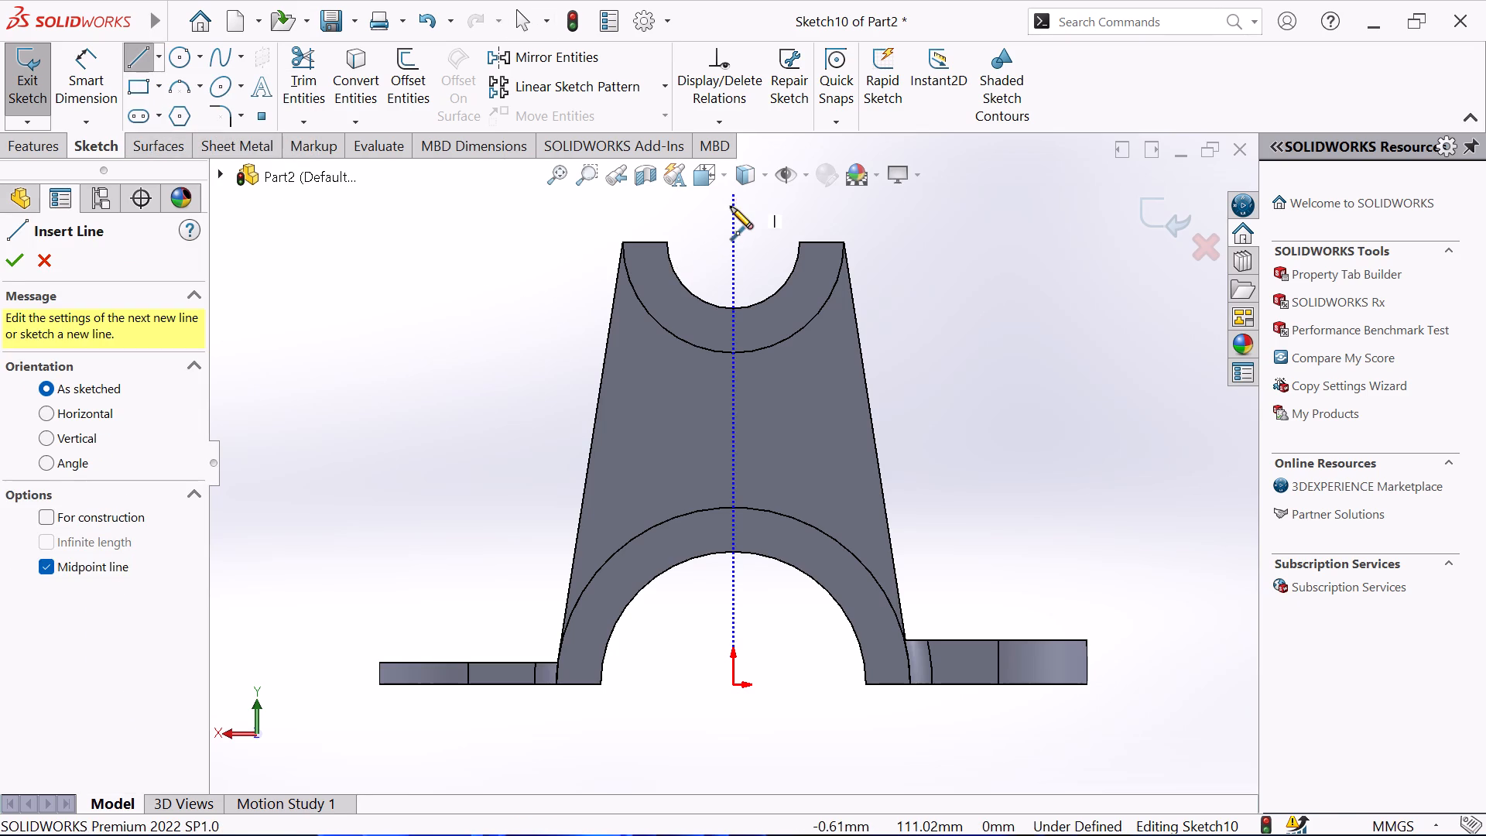
{"action": "left_click", "coordinate": [735, 775]}
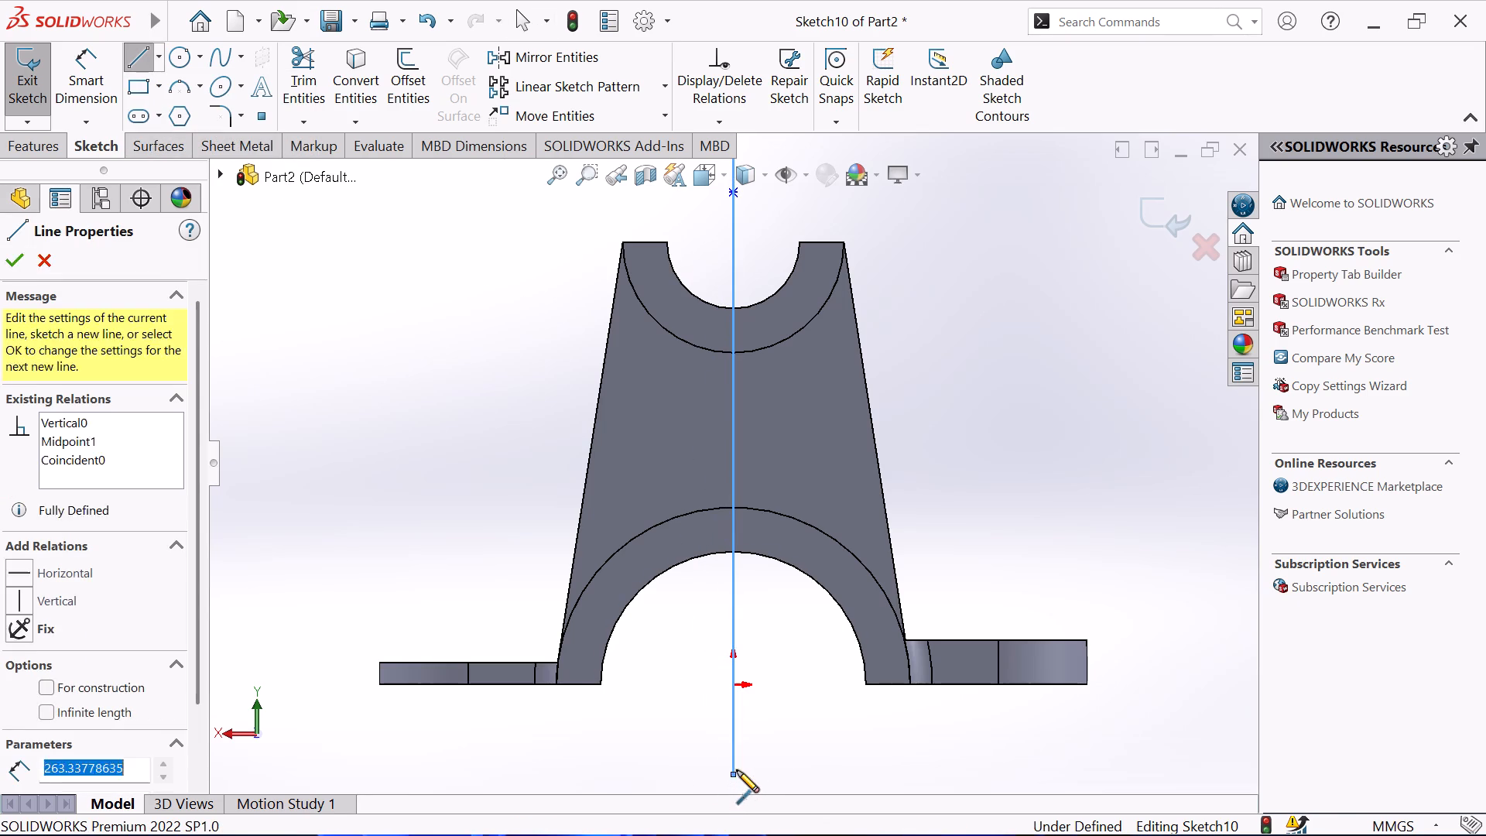
{"action": "right_click", "coordinate": [772, 730]}
{"action": "left_click", "coordinate": [840, 538]}
{"action": "scroll", "coordinate": [788, 464], "scroll_direction": "up", "scroll_amount": 2}
{"action": "scroll", "coordinate": [772, 321], "scroll_direction": "down", "scroll_amount": 2}
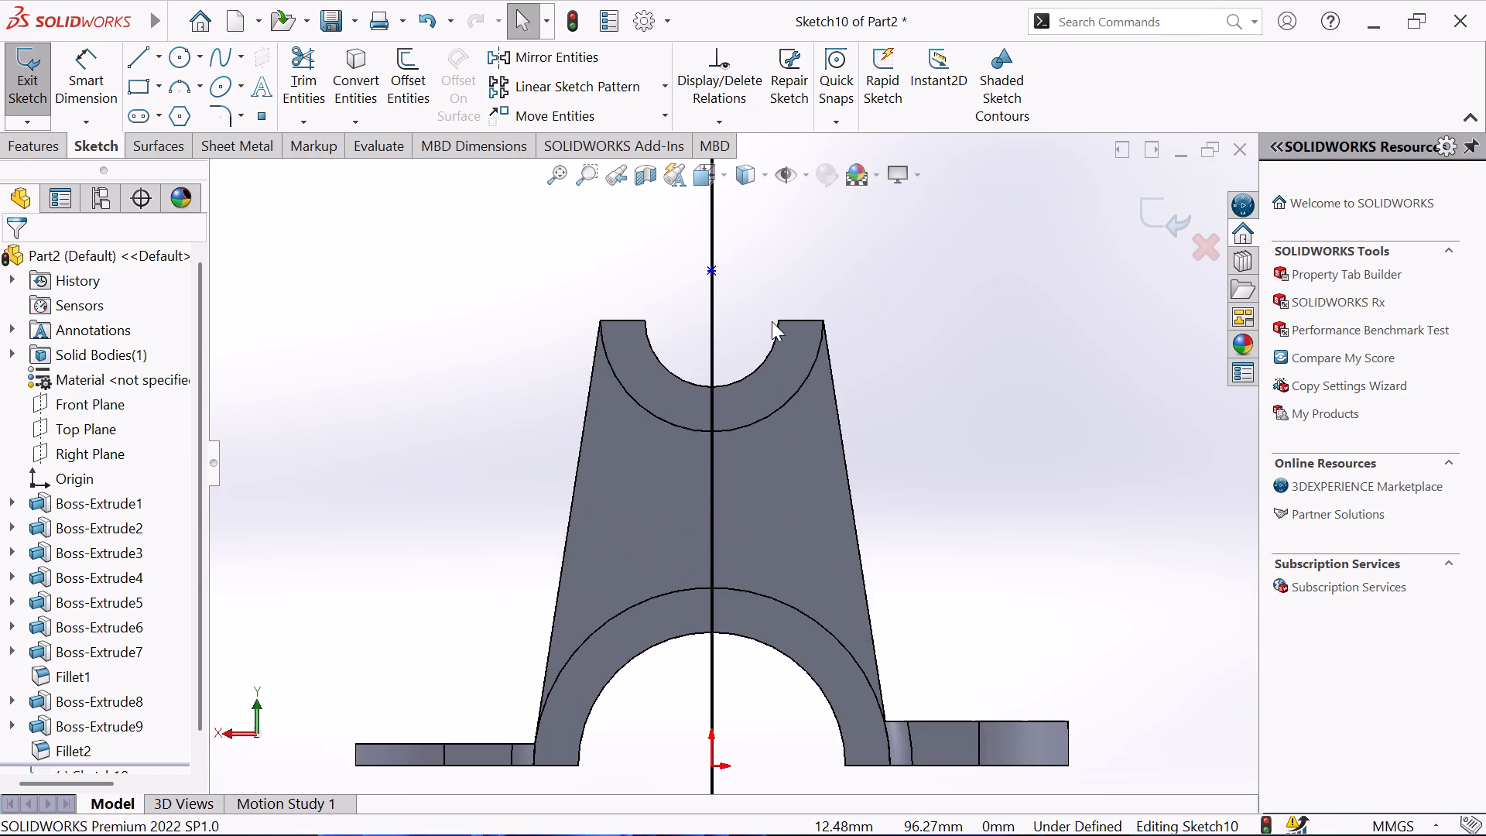
{"action": "left_click", "coordinate": [710, 283]}
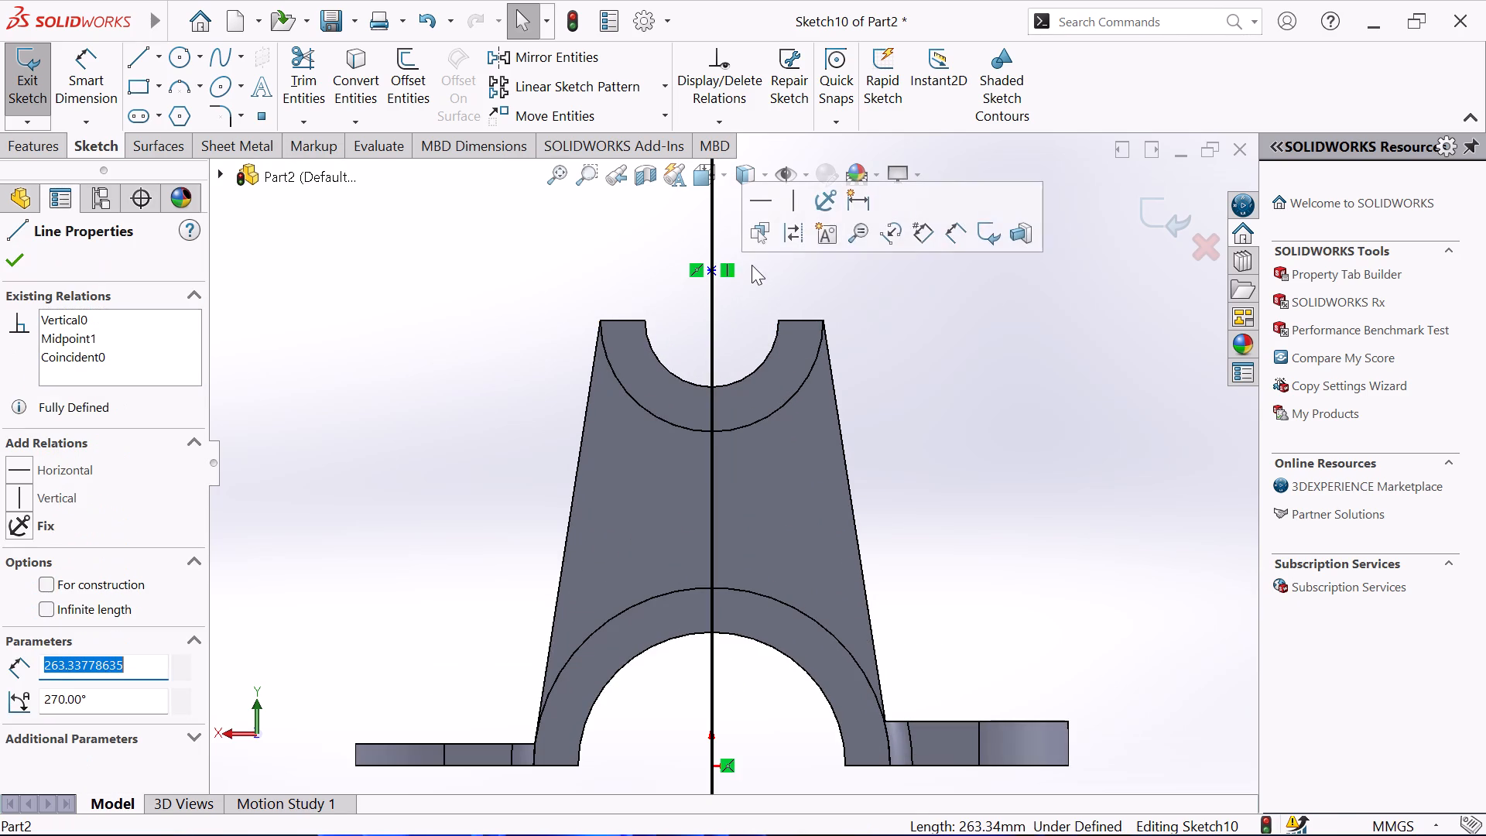
{"action": "left_click", "coordinate": [46, 582]}
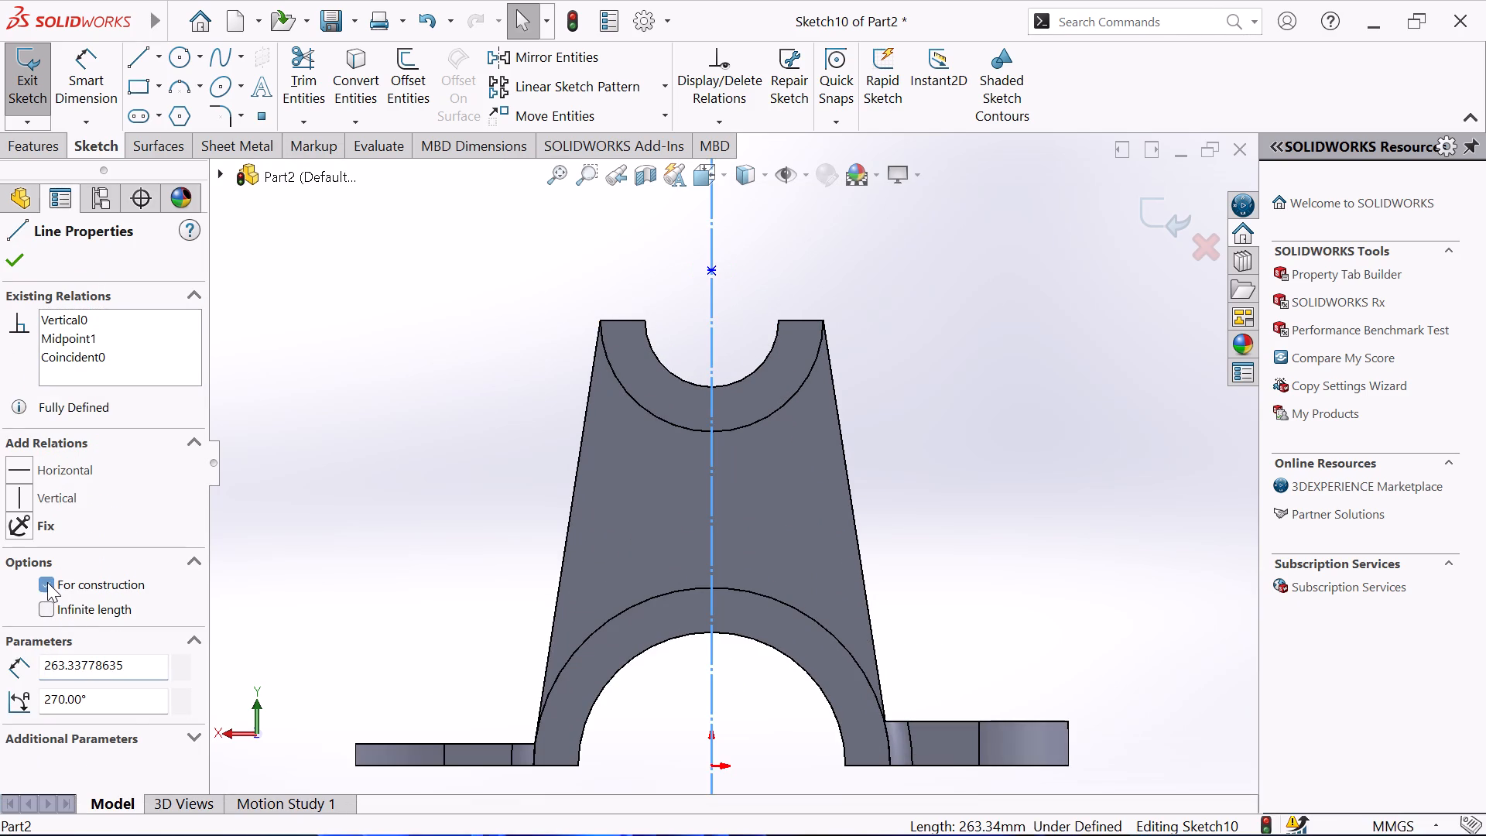
{"action": "left_click", "coordinate": [15, 260]}
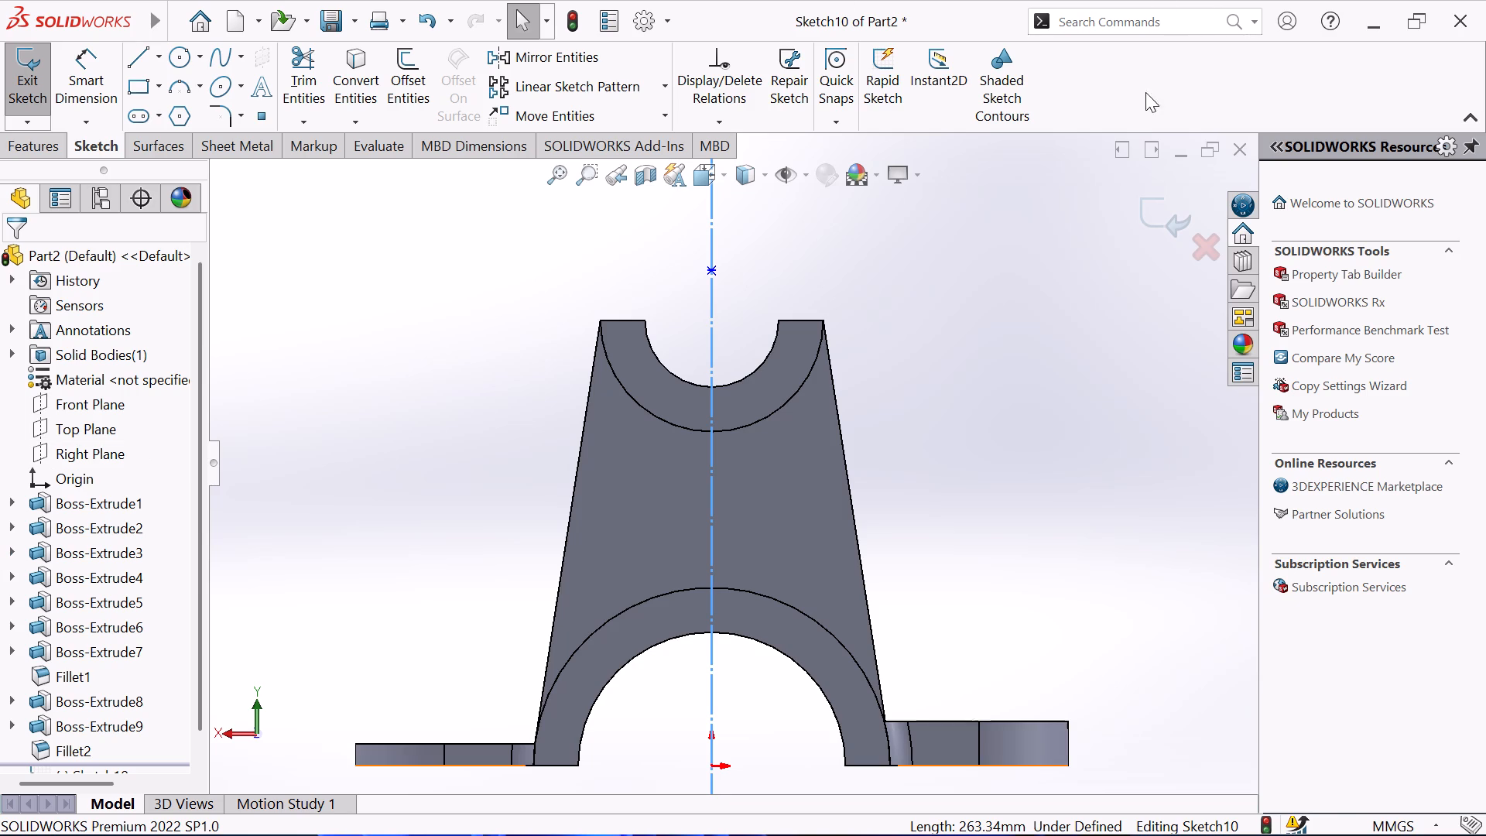
Convert the upper half-ring's outer arc into a sketch arc.
{"action": "scroll", "coordinate": [669, 417], "scroll_direction": "up", "scroll_amount": 1}
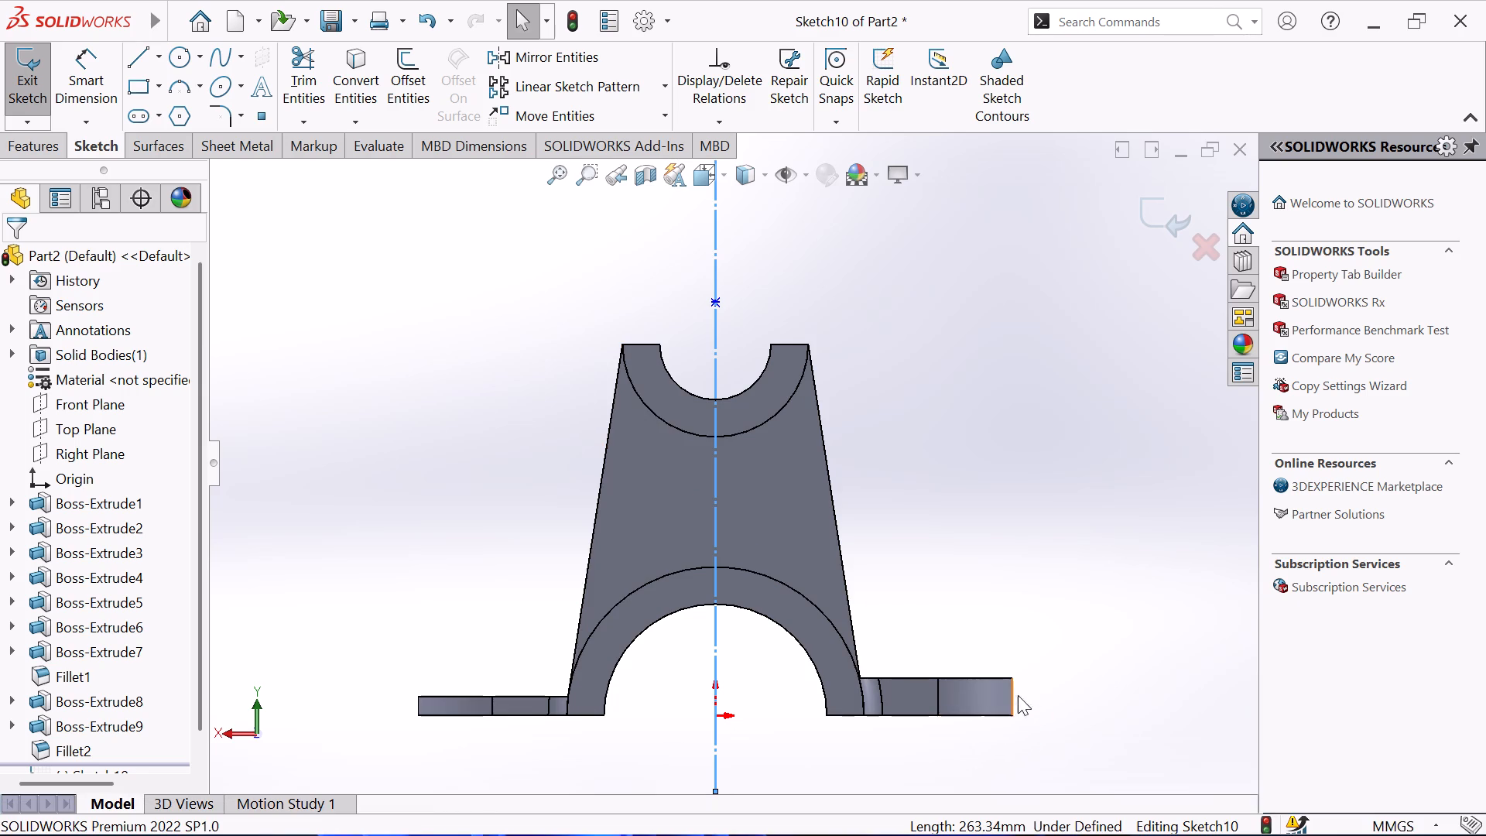
{"action": "scroll", "coordinate": [1051, 636], "scroll_direction": "up", "scroll_amount": 1}
{"action": "scroll", "coordinate": [748, 365], "scroll_direction": "down", "scroll_amount": 3}
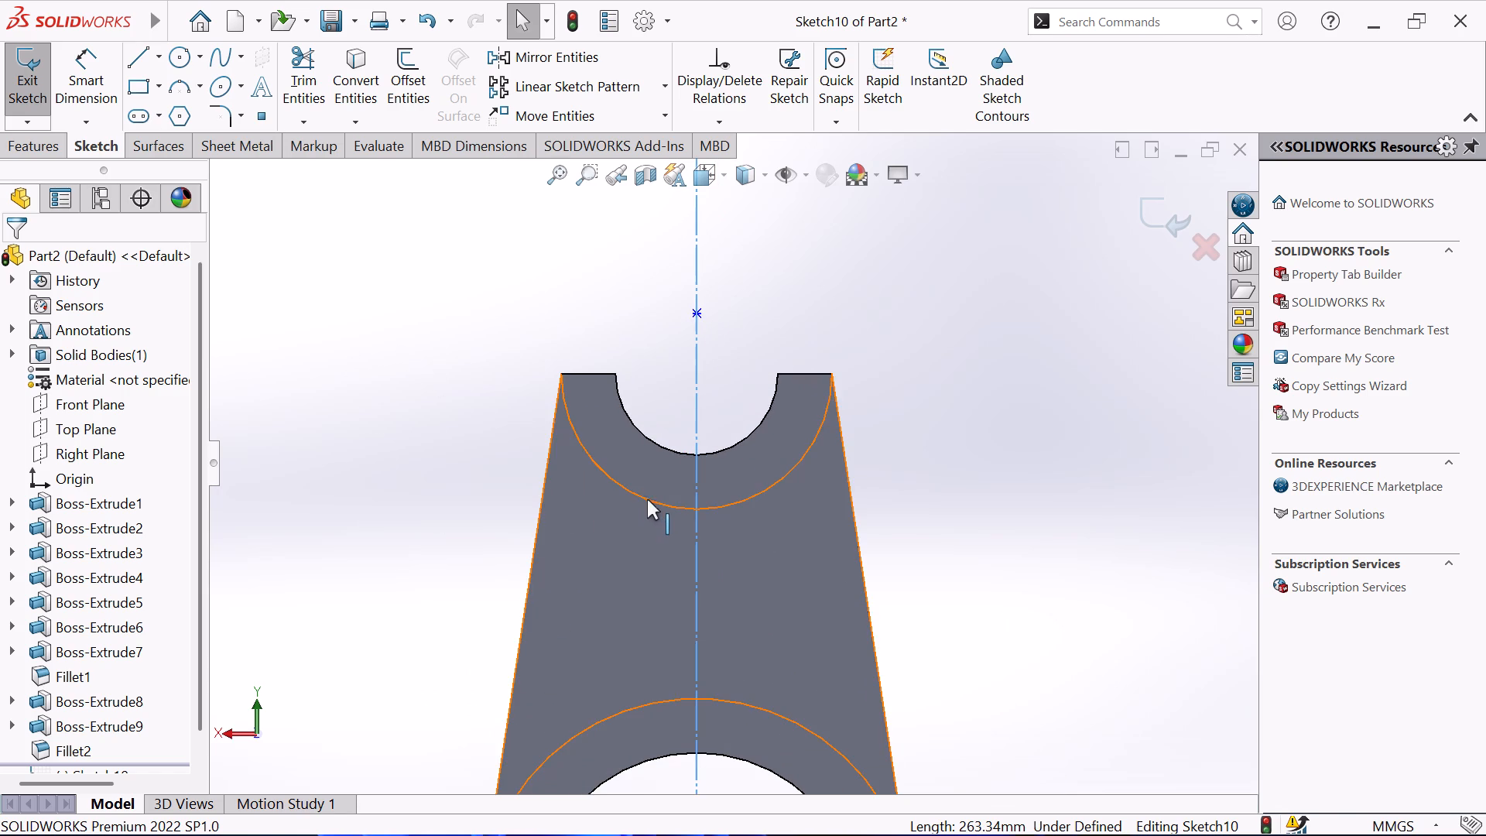
{"action": "left_click", "coordinate": [647, 499]}
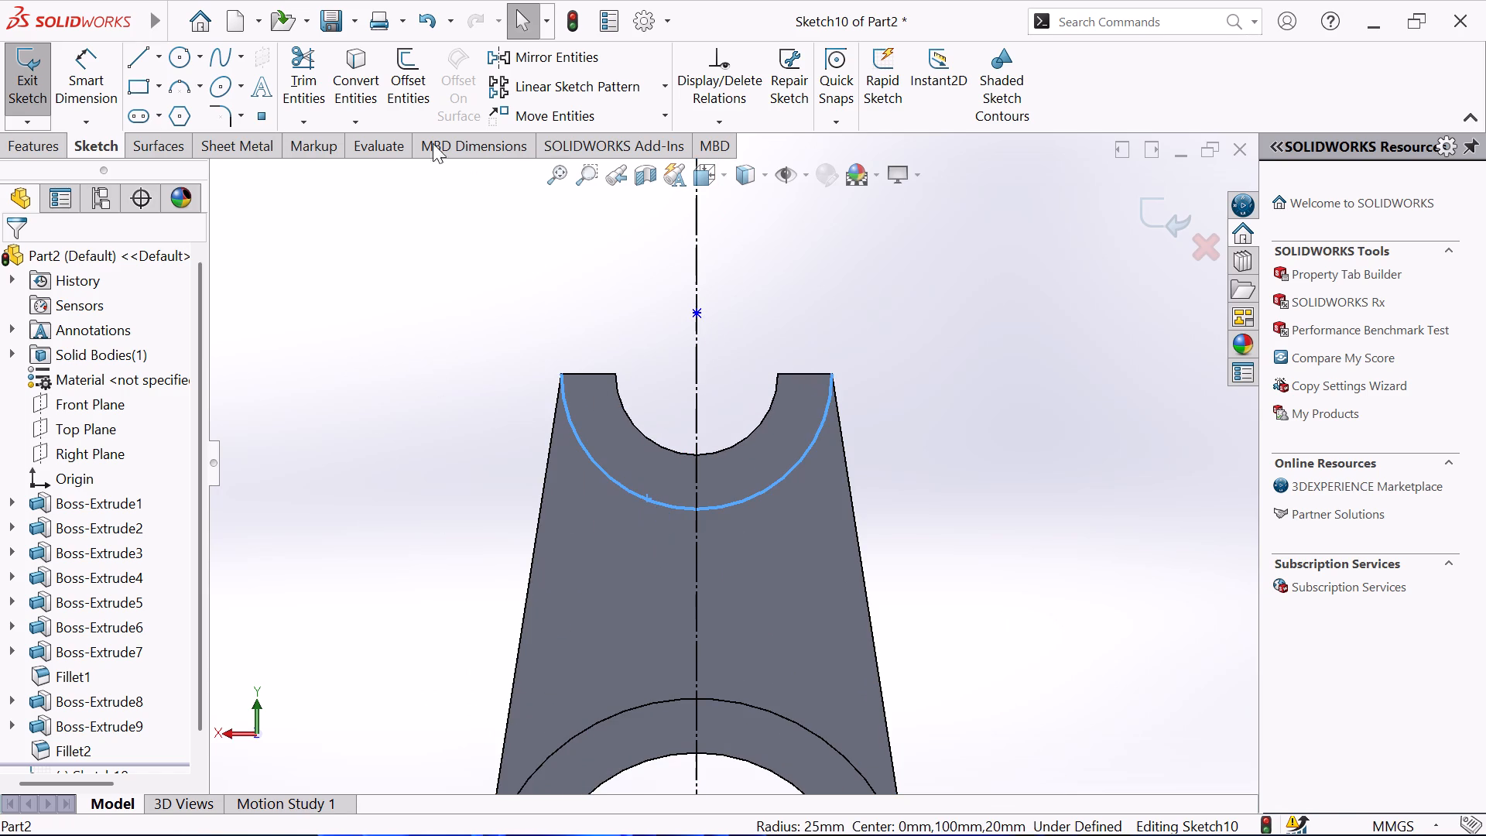
{"action": "left_click", "coordinate": [350, 69]}
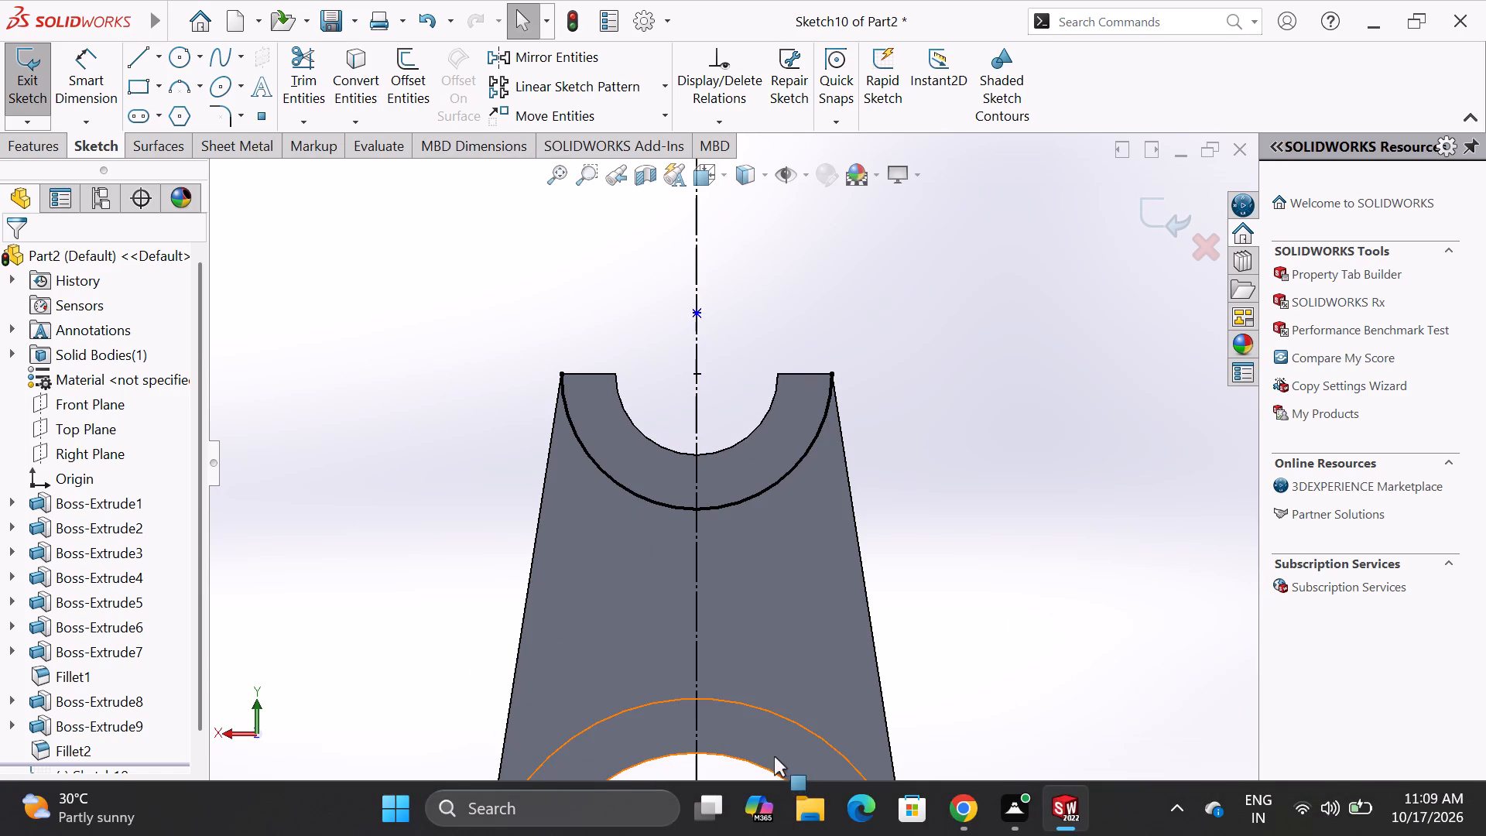
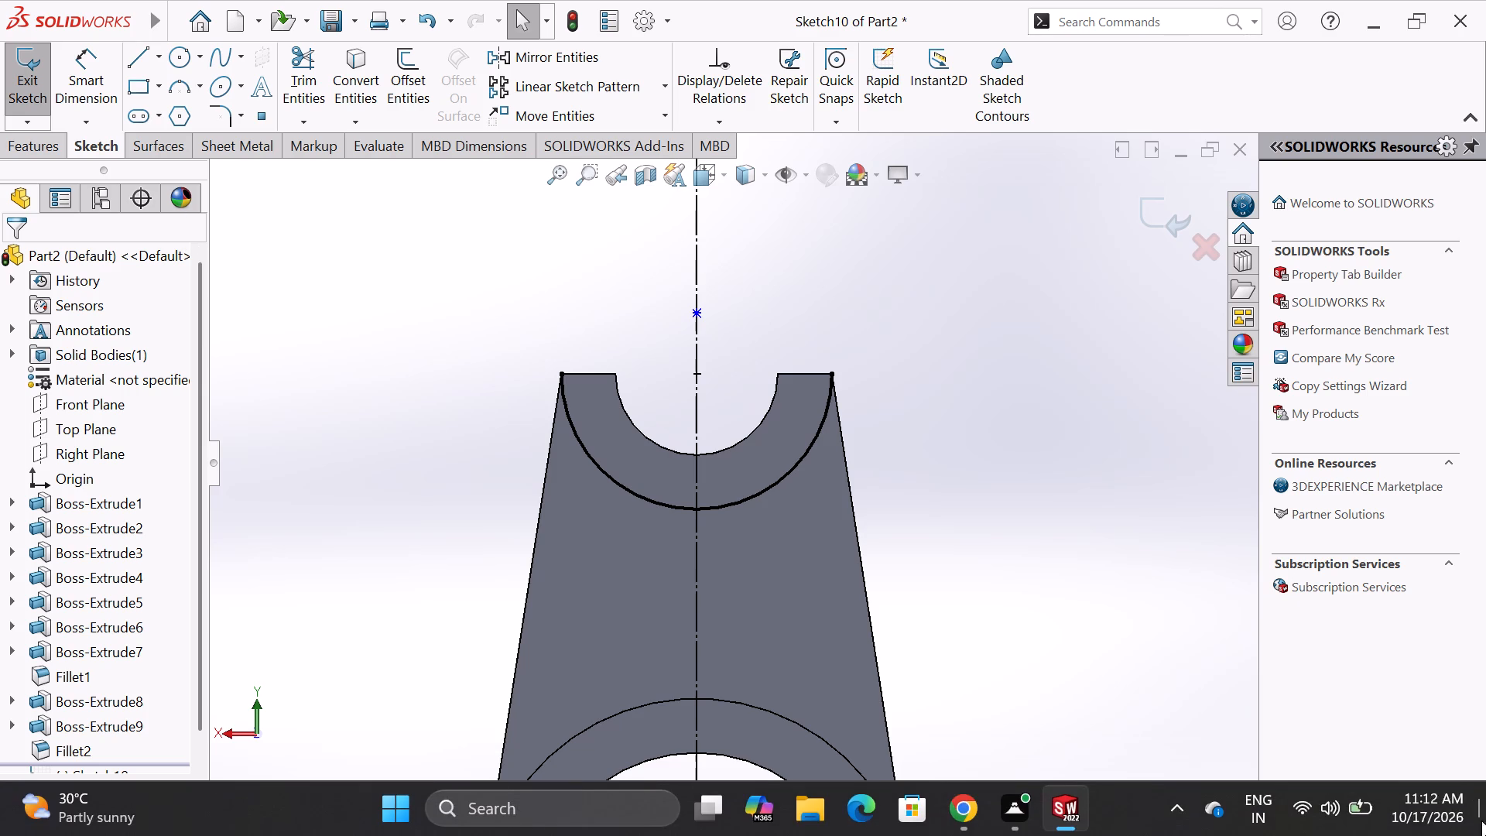
Draw a center rectangle about 9 mm wide and 41 mm tall on the vertical centreline, between the upper half-ring and the curved base.
{"action": "left_click", "coordinate": [161, 87]}
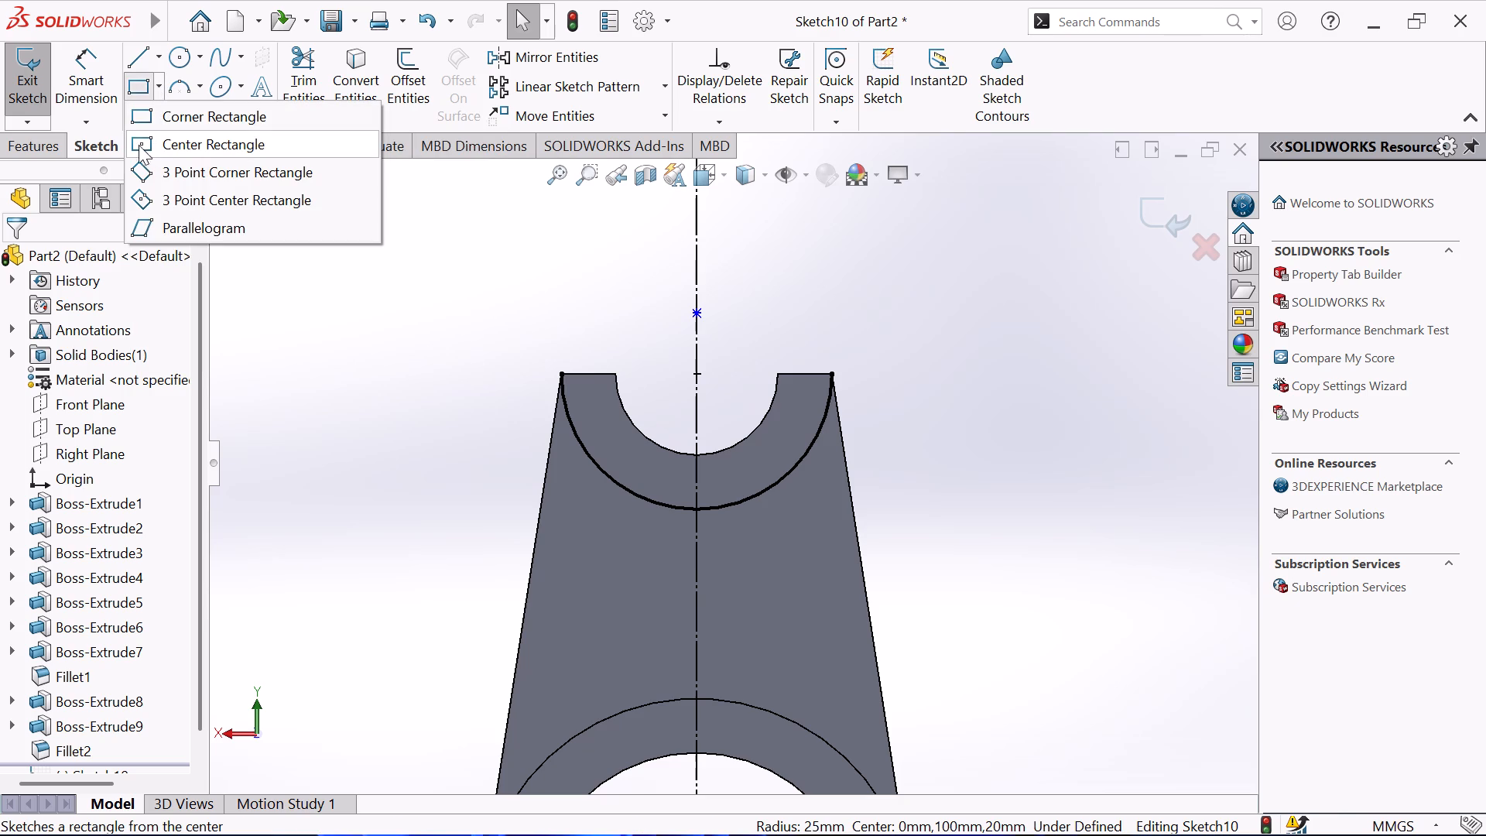
{"action": "left_click", "coordinate": [135, 142]}
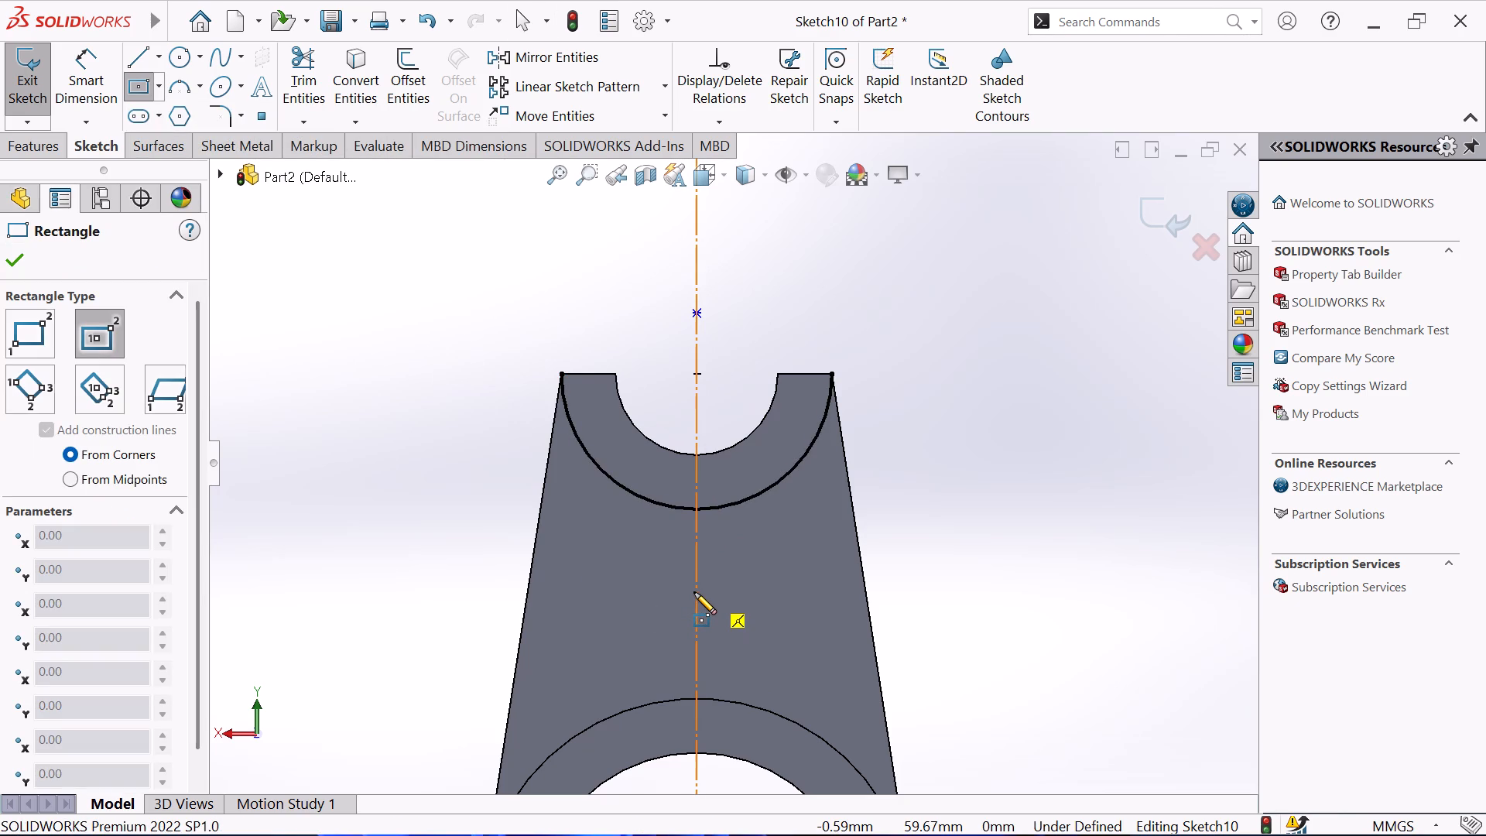
{"action": "left_click", "coordinate": [697, 590]}
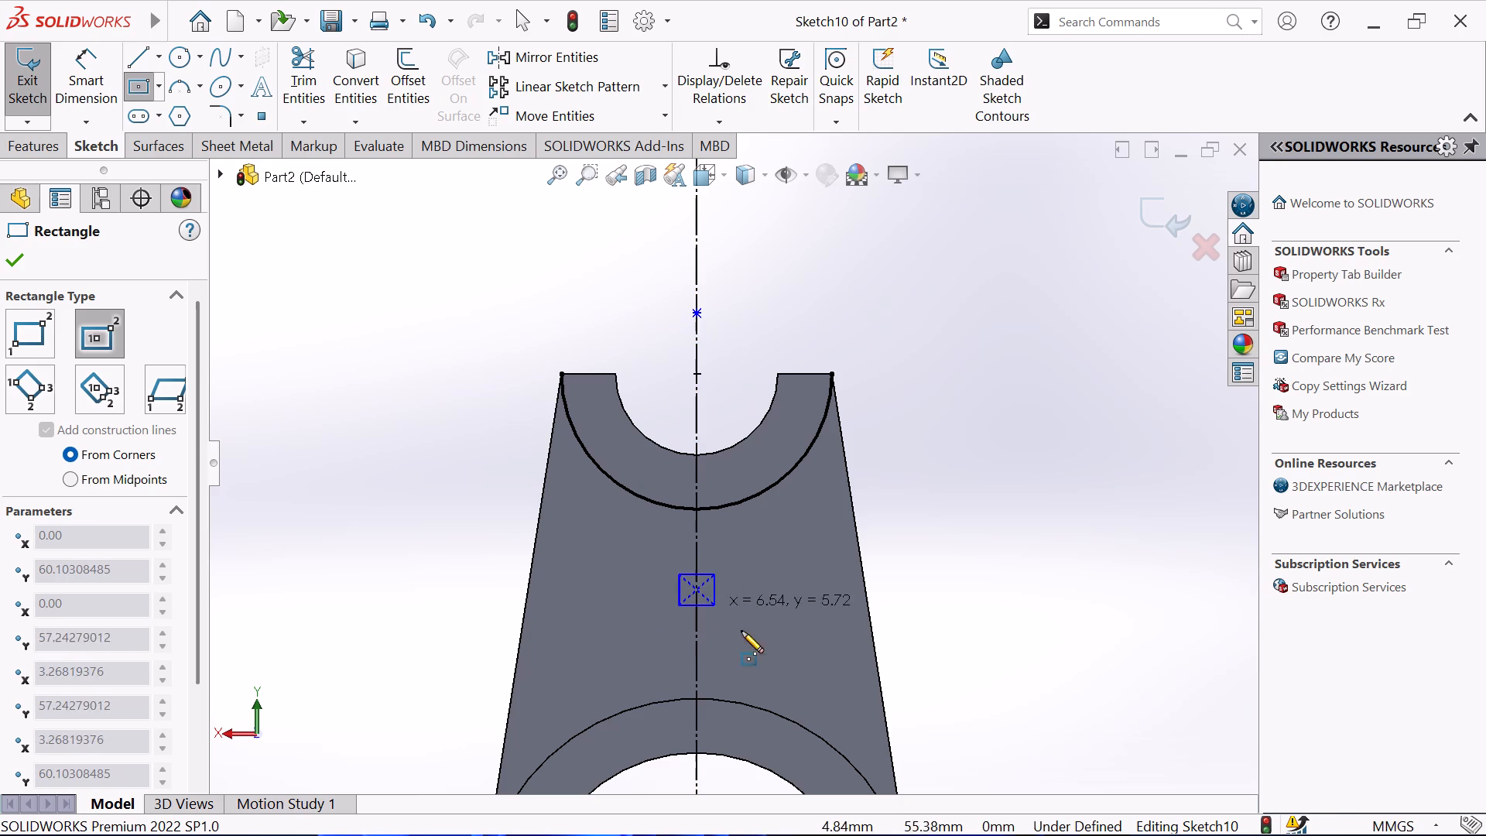
{"action": "left_click", "coordinate": [721, 700]}
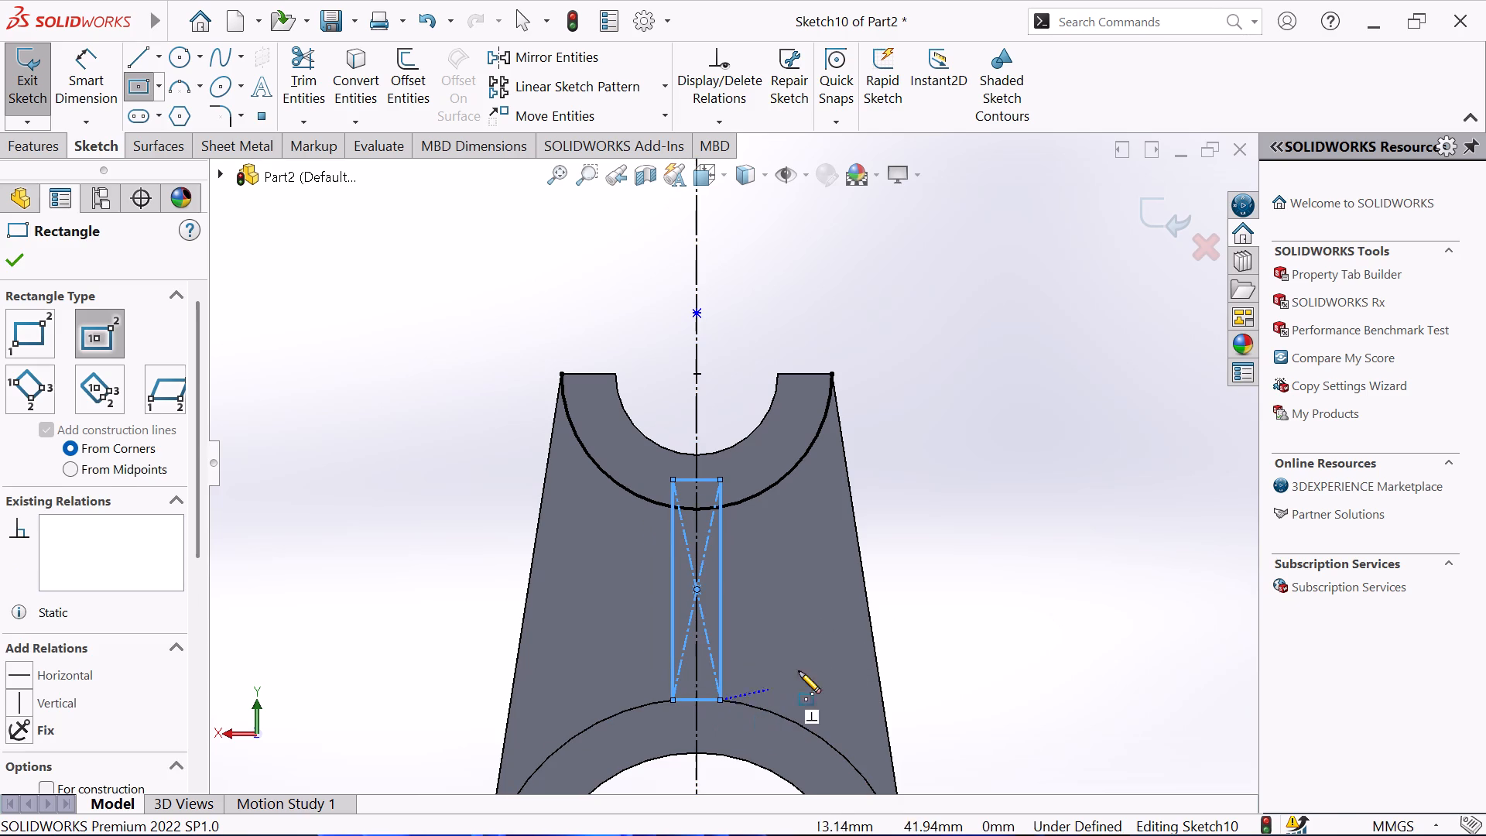
{"action": "right_click", "coordinate": [1060, 508]}
{"action": "left_click", "coordinate": [1091, 537]}
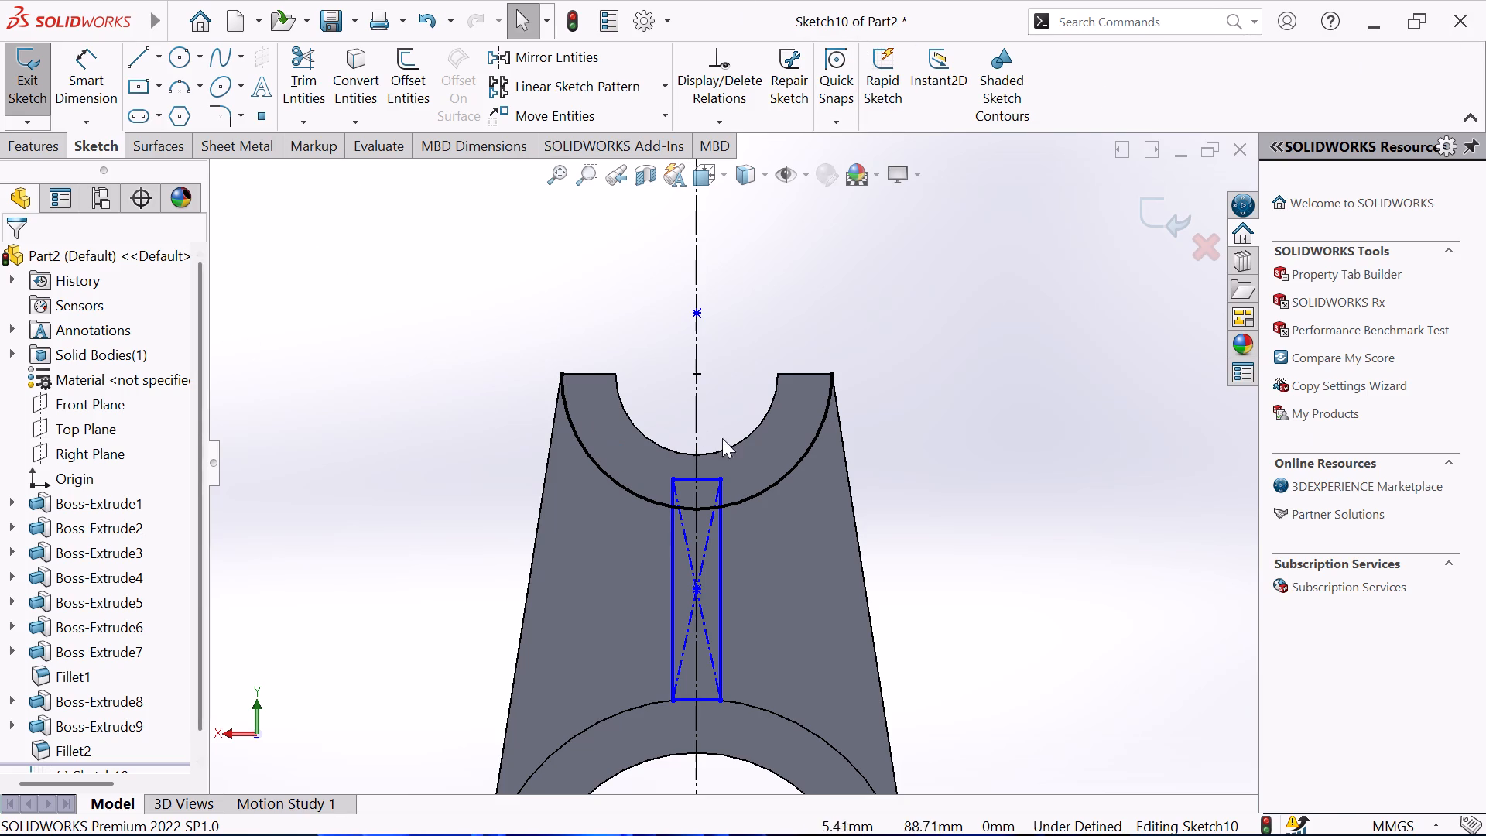
Add a tangent relation between the rectangle's top edge and the converted outer arc of the upper half-ring.
{"action": "left_click", "coordinate": [710, 480]}
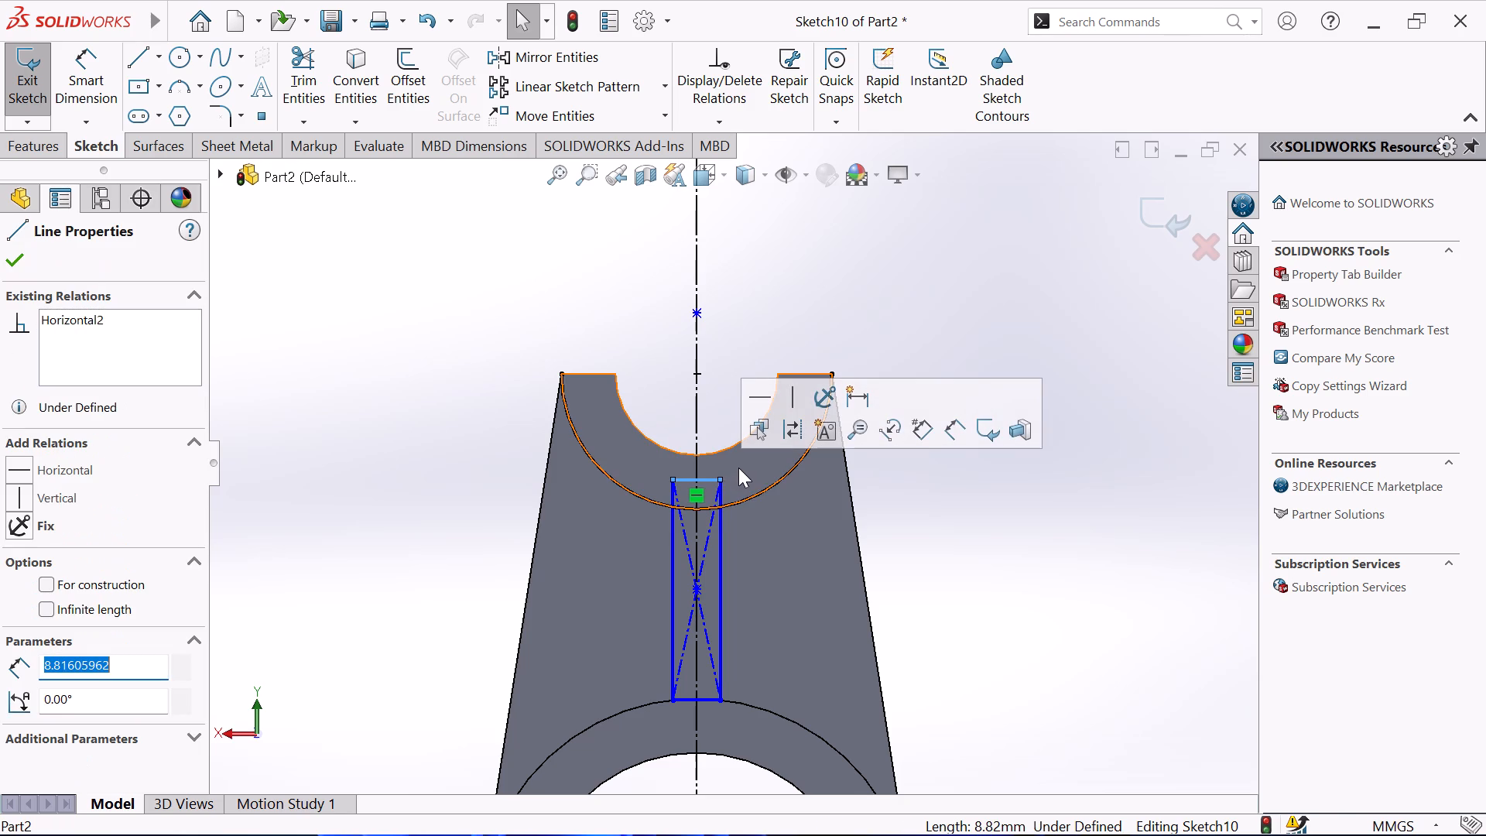
{"action": "left_click", "coordinate": [723, 122]}
{"action": "left_click", "coordinate": [733, 173]}
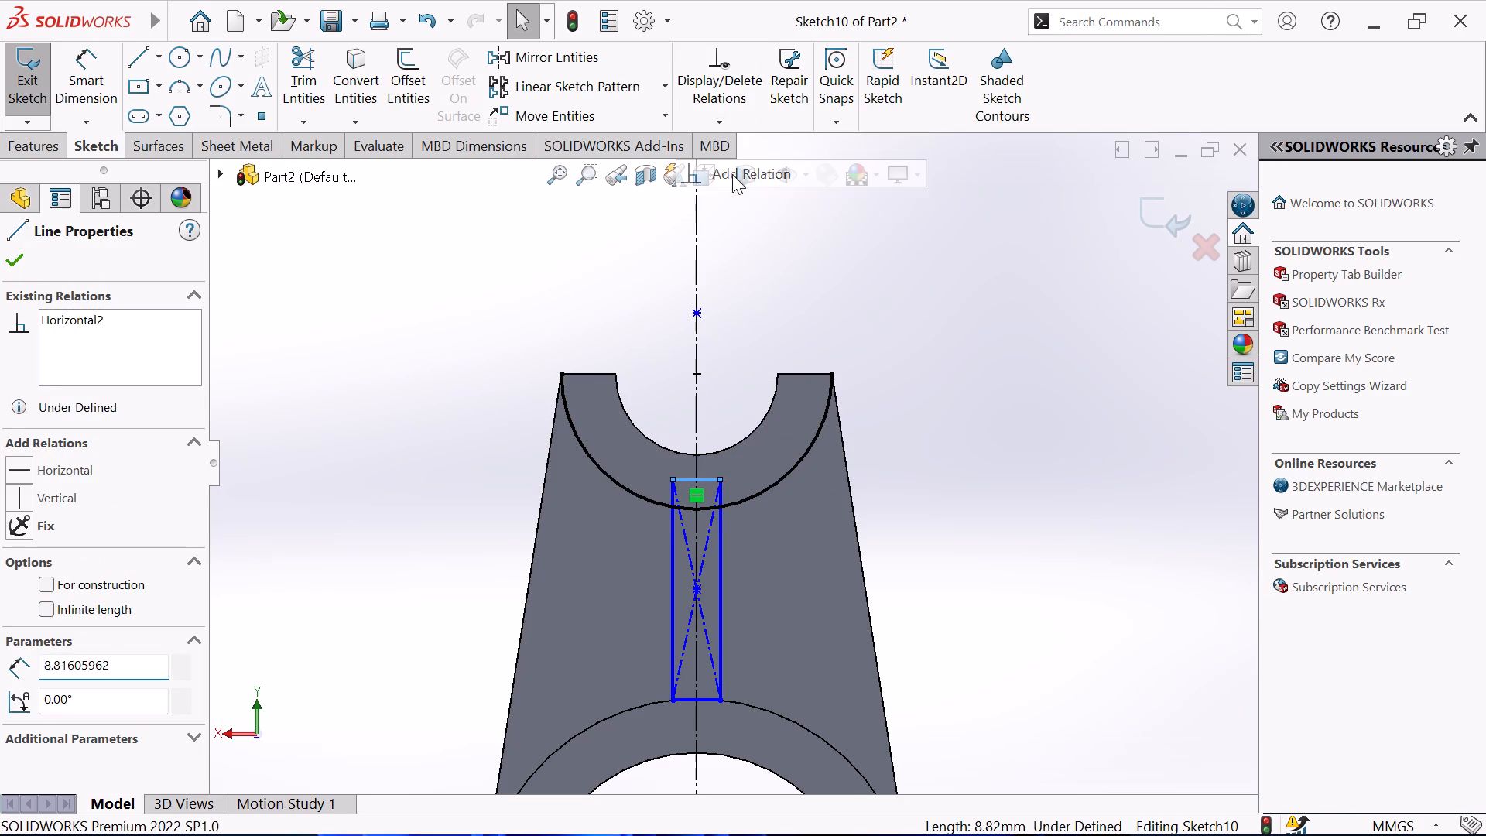
{"action": "left_click", "coordinate": [750, 499]}
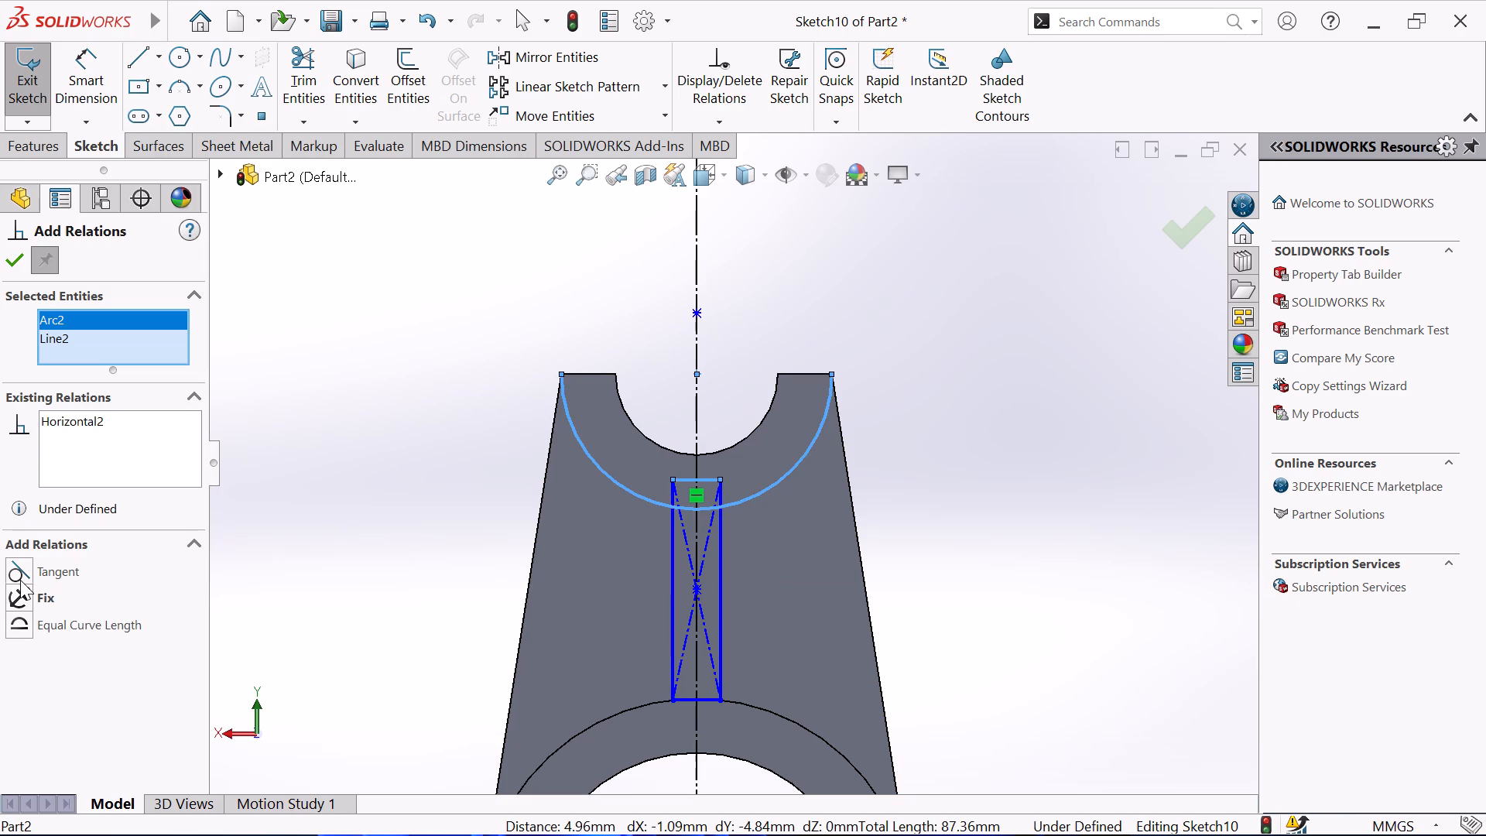
{"action": "left_click", "coordinate": [19, 580]}
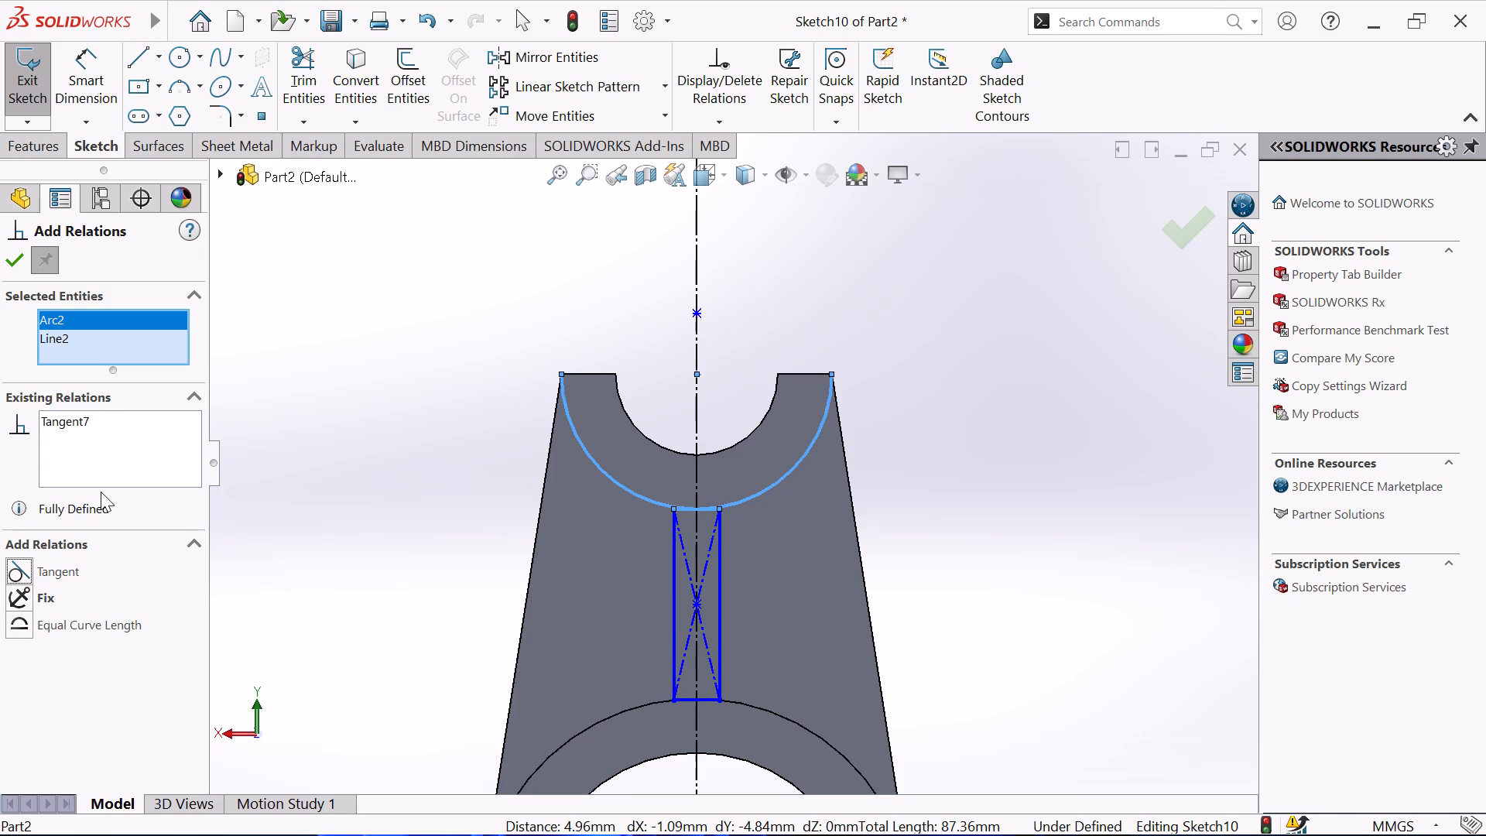
{"action": "left_click", "coordinate": [10, 260]}
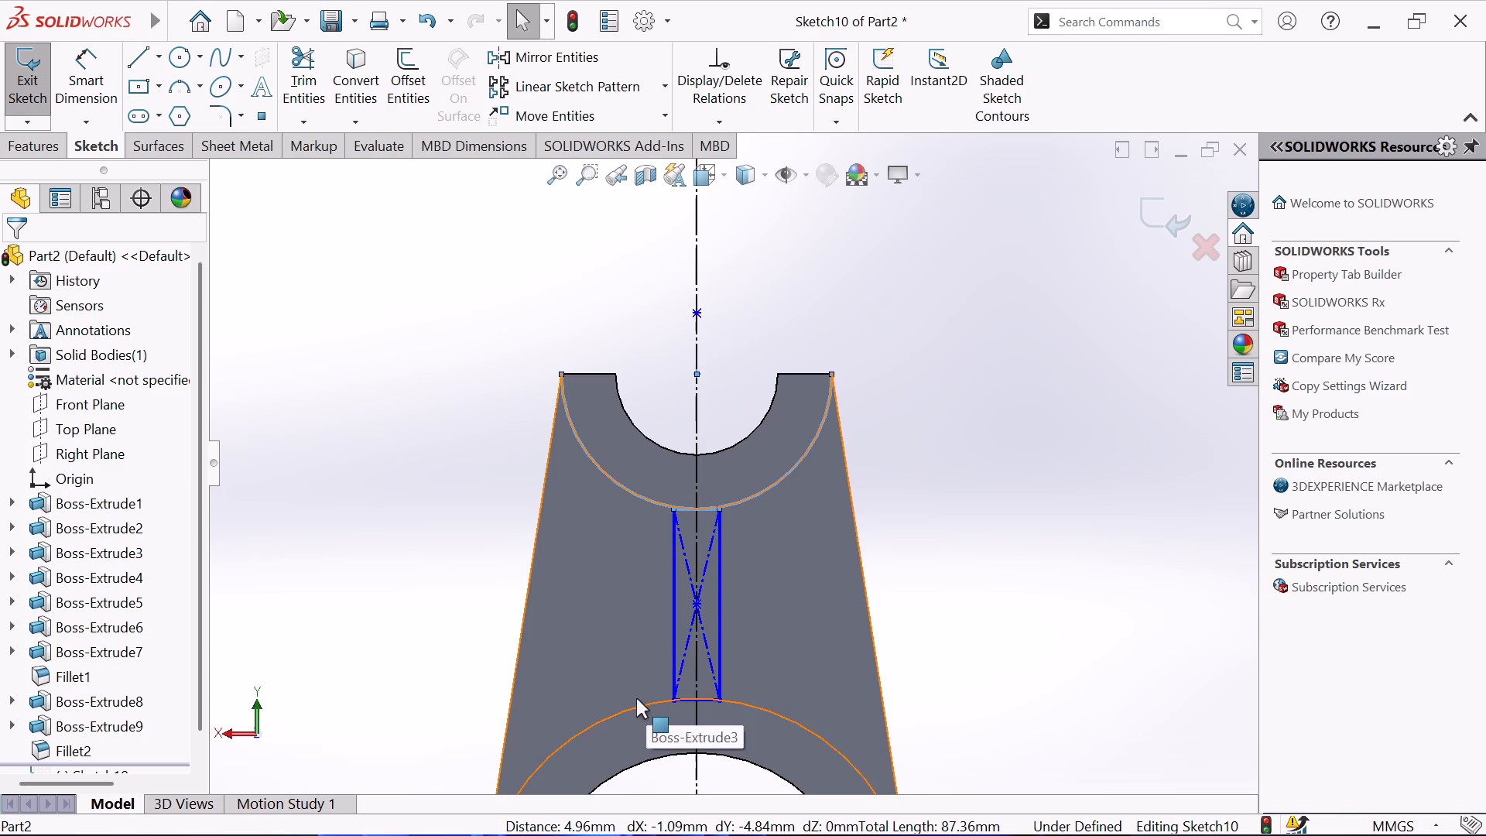
Dimension the distance between the rectangle's two vertical sides as 10 mm.
{"action": "left_click", "coordinate": [91, 77]}
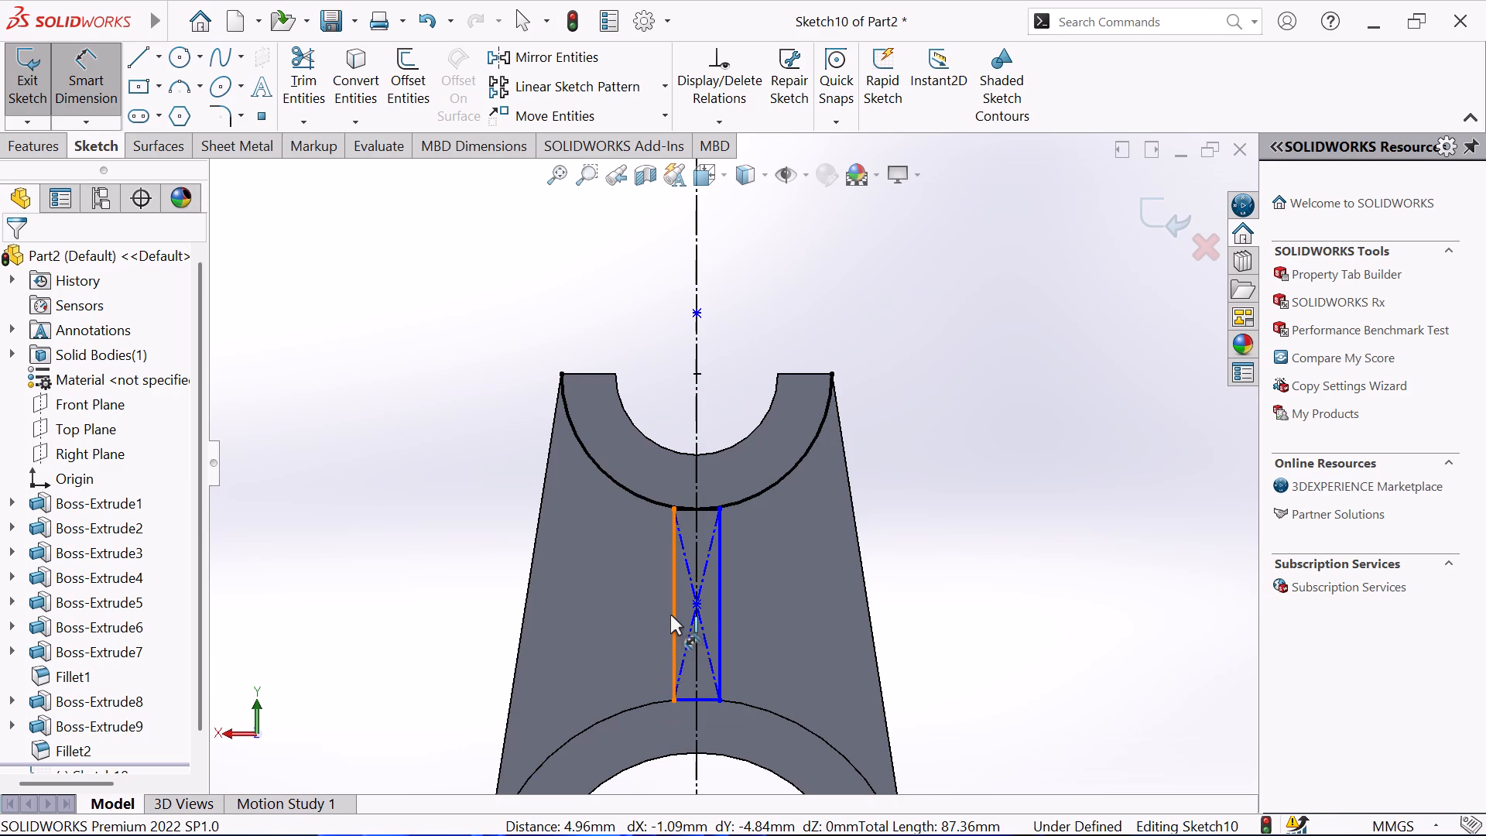
{"action": "left_click", "coordinate": [670, 614]}
{"action": "left_click", "coordinate": [721, 579]}
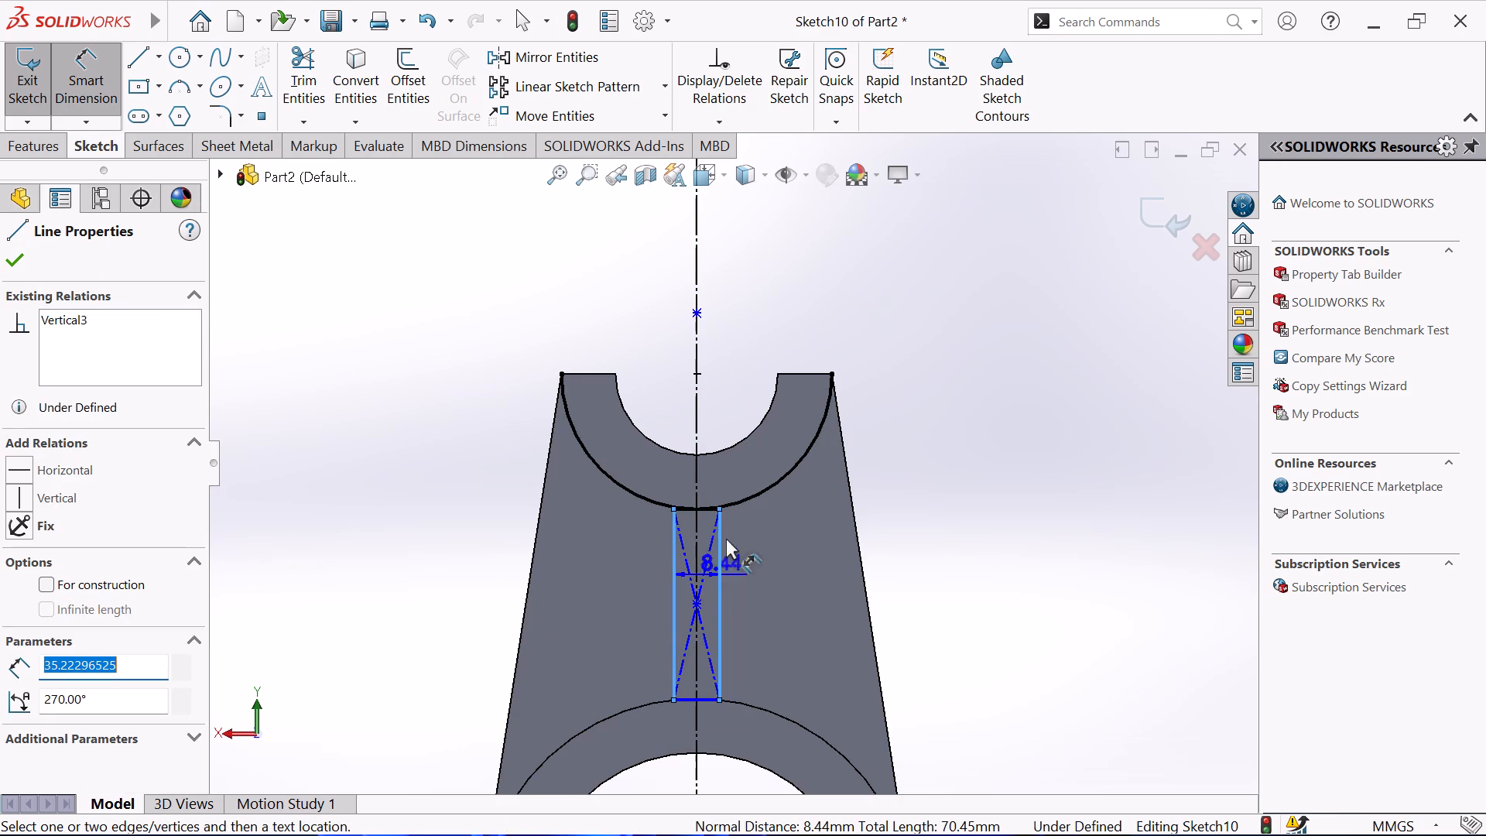
{"action": "left_click", "coordinate": [710, 413]}
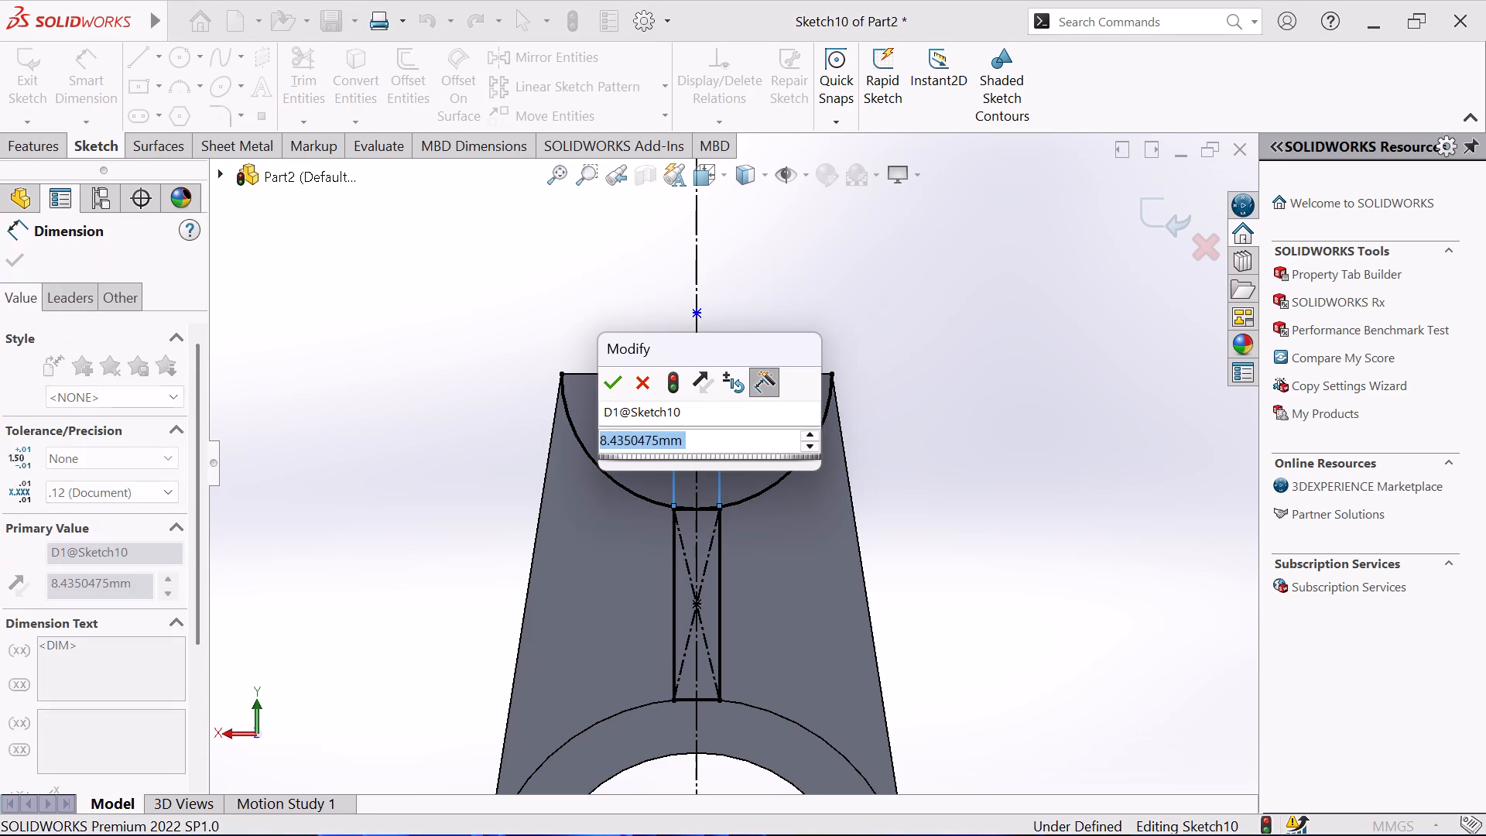
{"action": "key", "text": "1"}
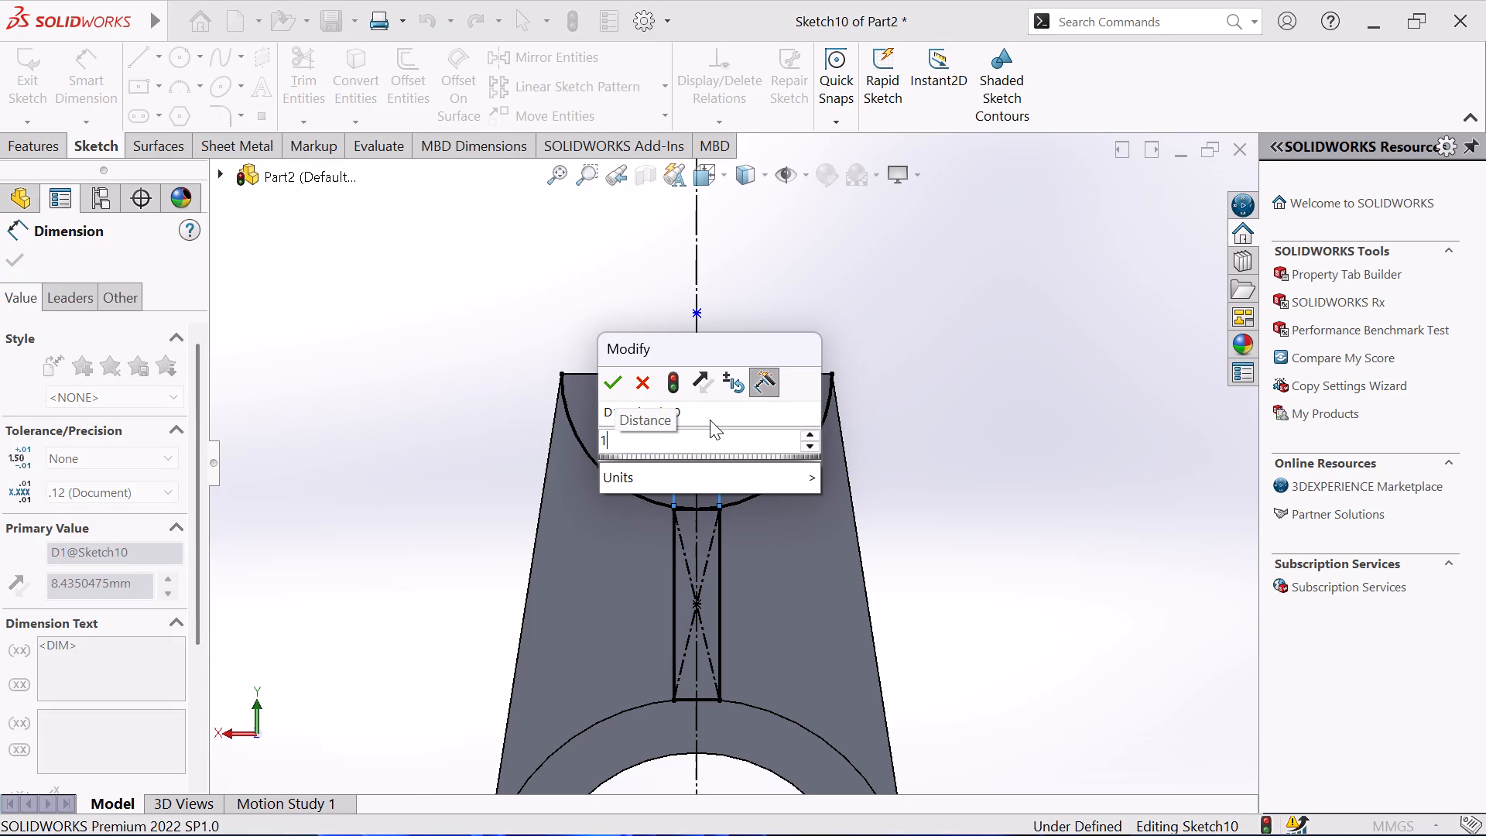
{"action": "key", "text": "0"}
{"action": "key", "text": "Return"}
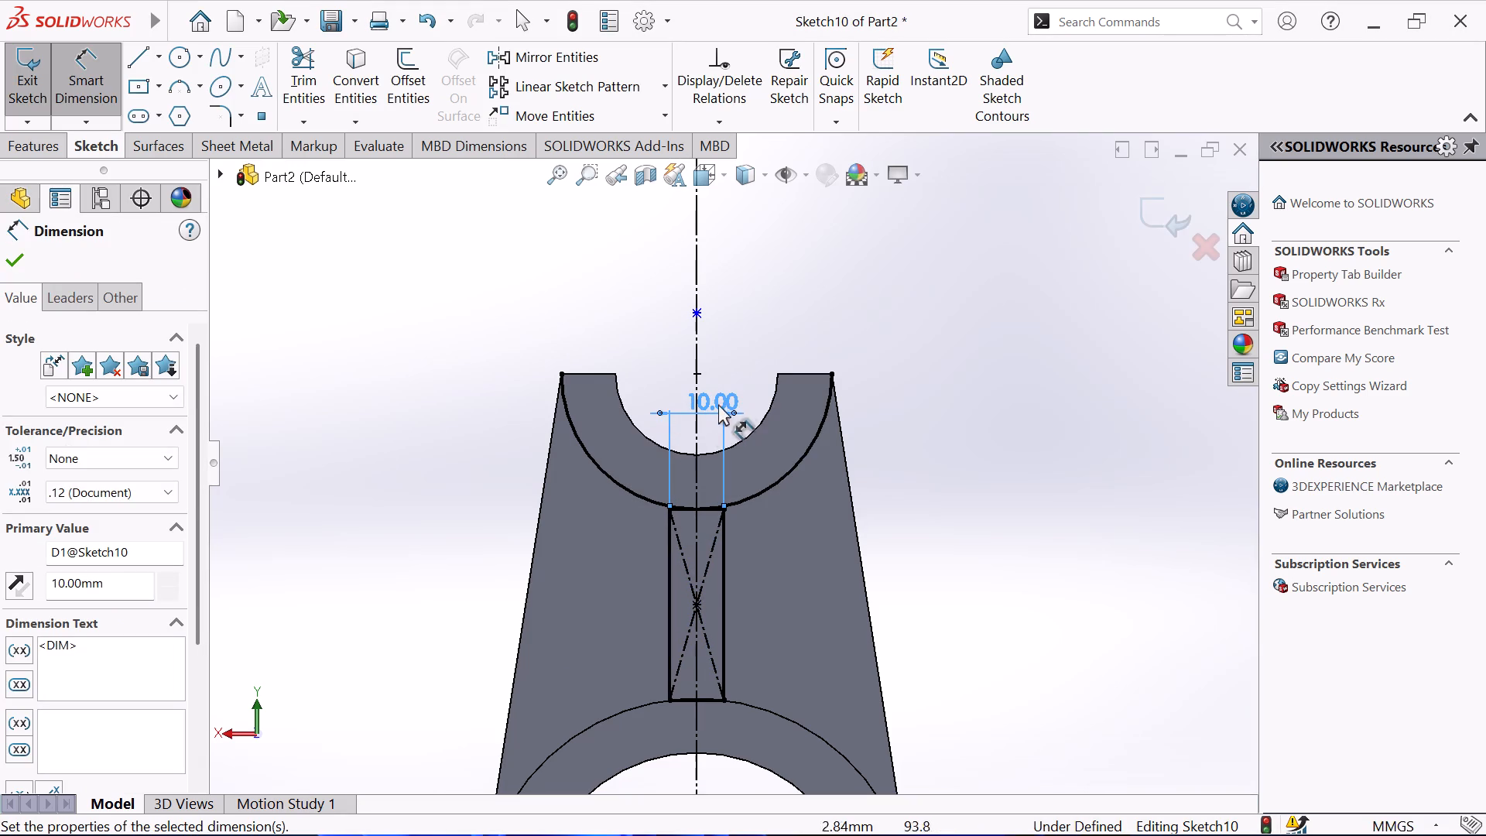
{"action": "right_click", "coordinate": [751, 348]}
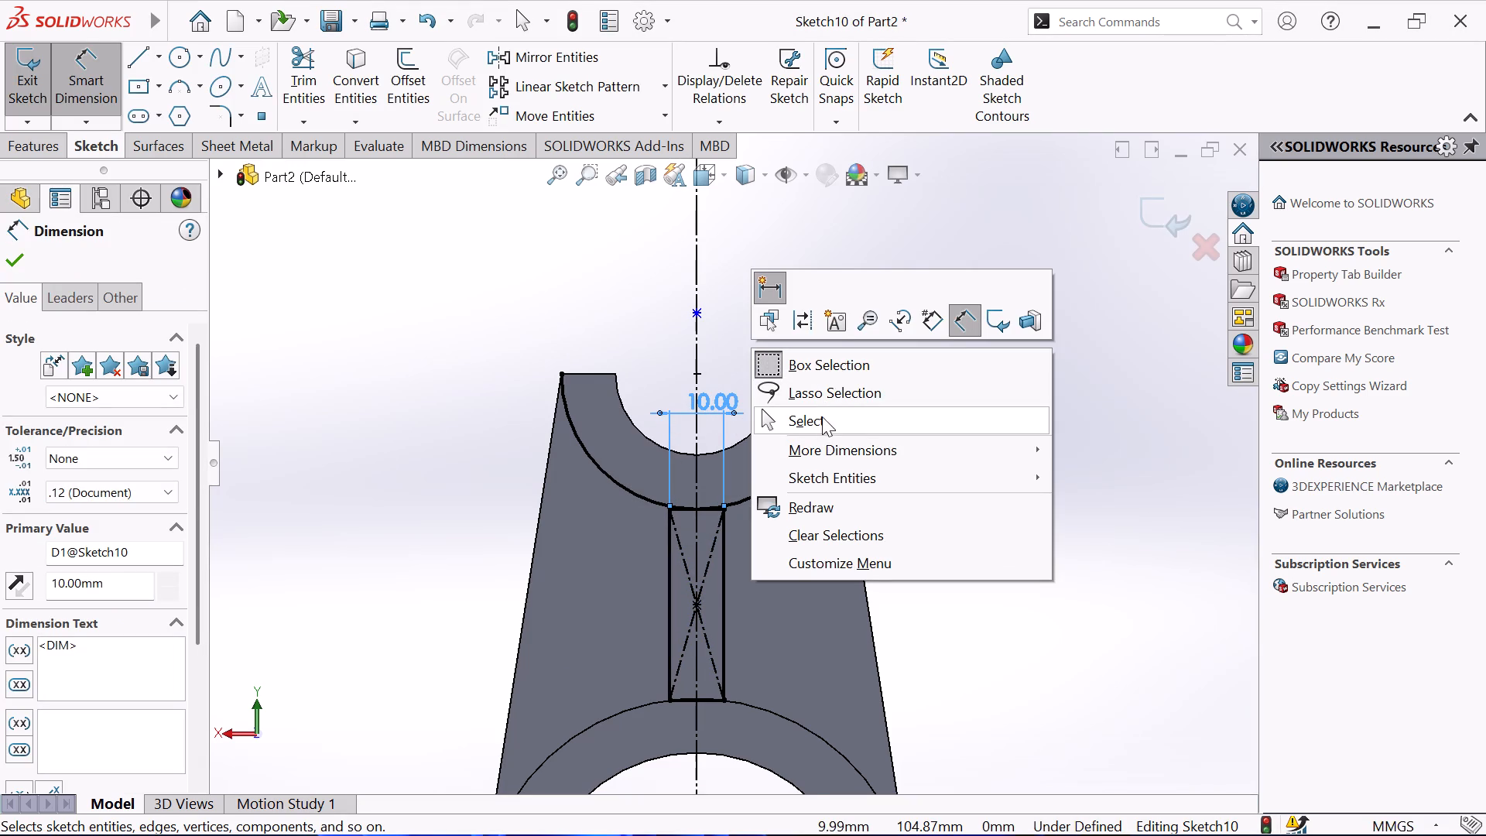
{"action": "left_click", "coordinate": [822, 423]}
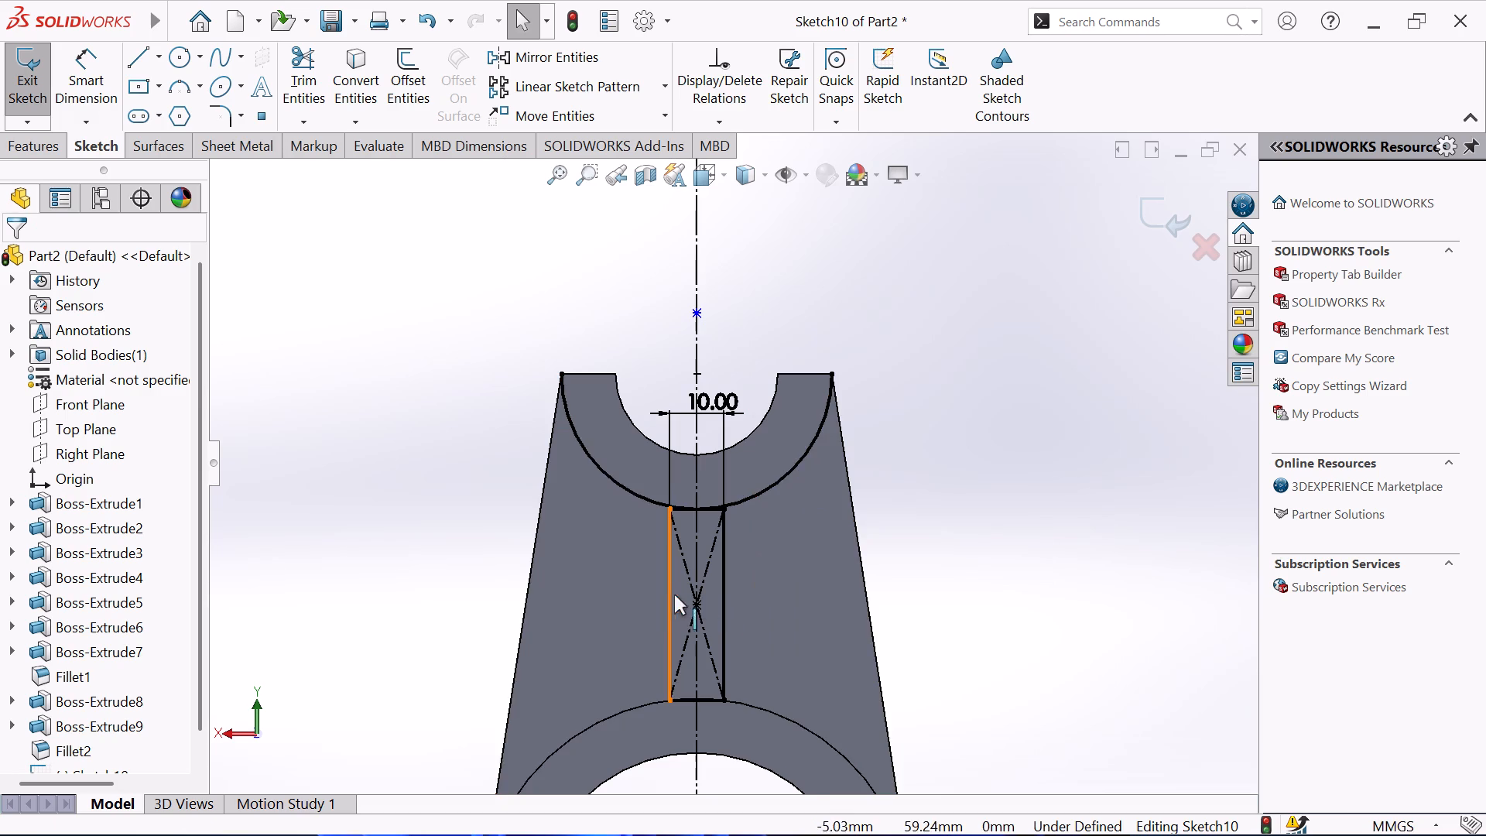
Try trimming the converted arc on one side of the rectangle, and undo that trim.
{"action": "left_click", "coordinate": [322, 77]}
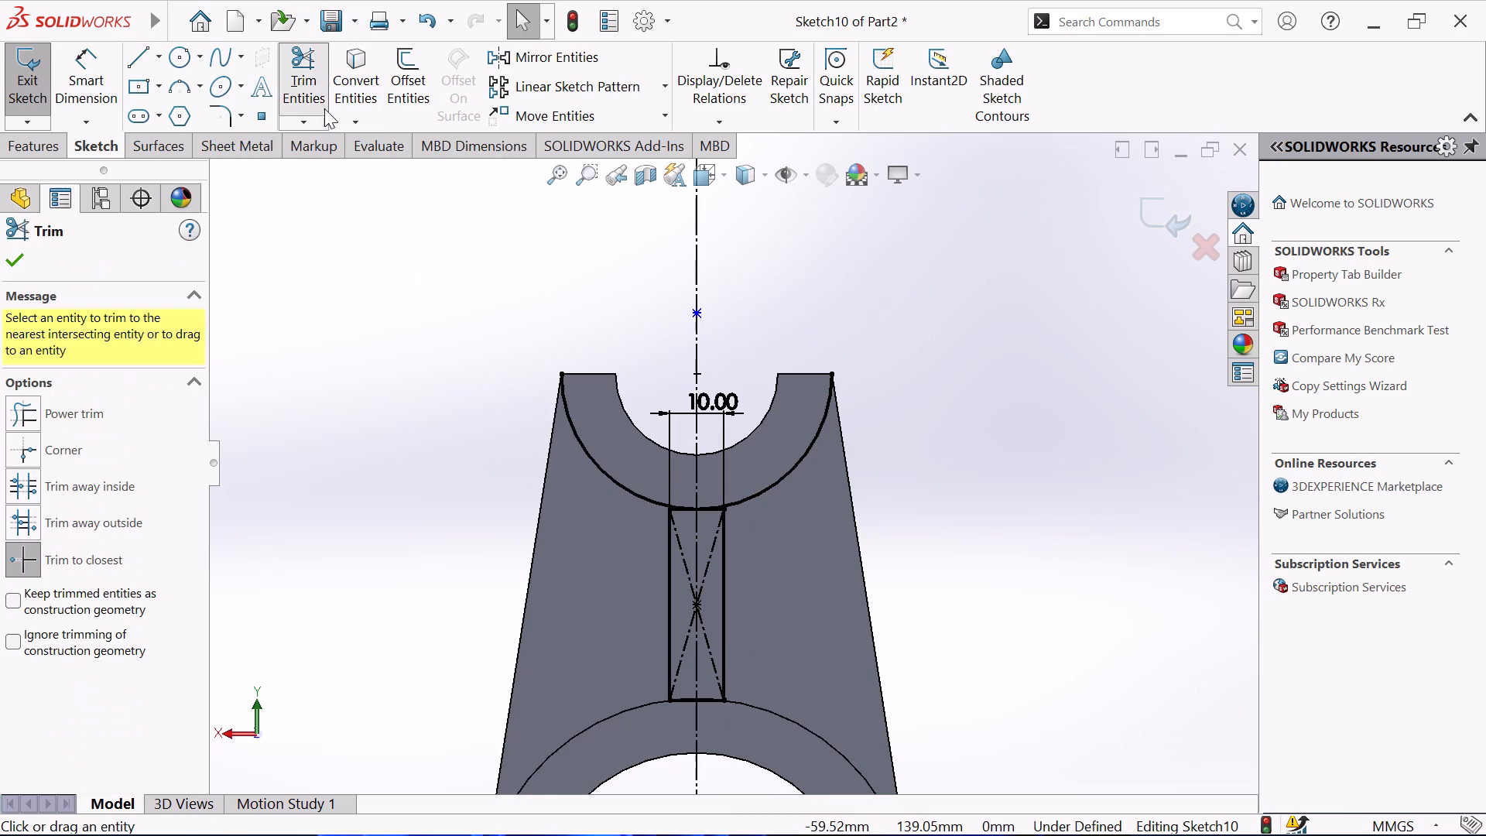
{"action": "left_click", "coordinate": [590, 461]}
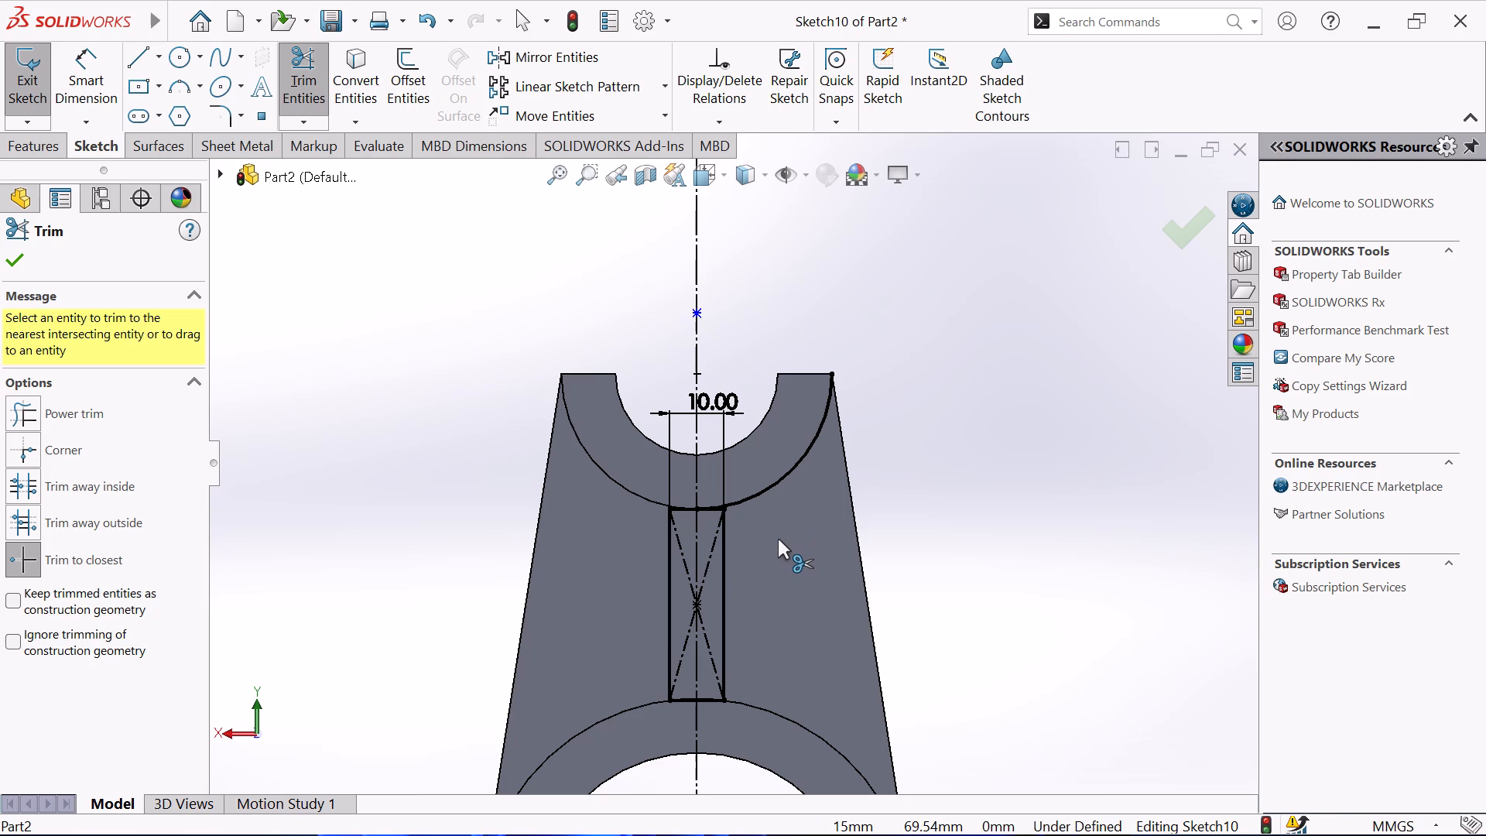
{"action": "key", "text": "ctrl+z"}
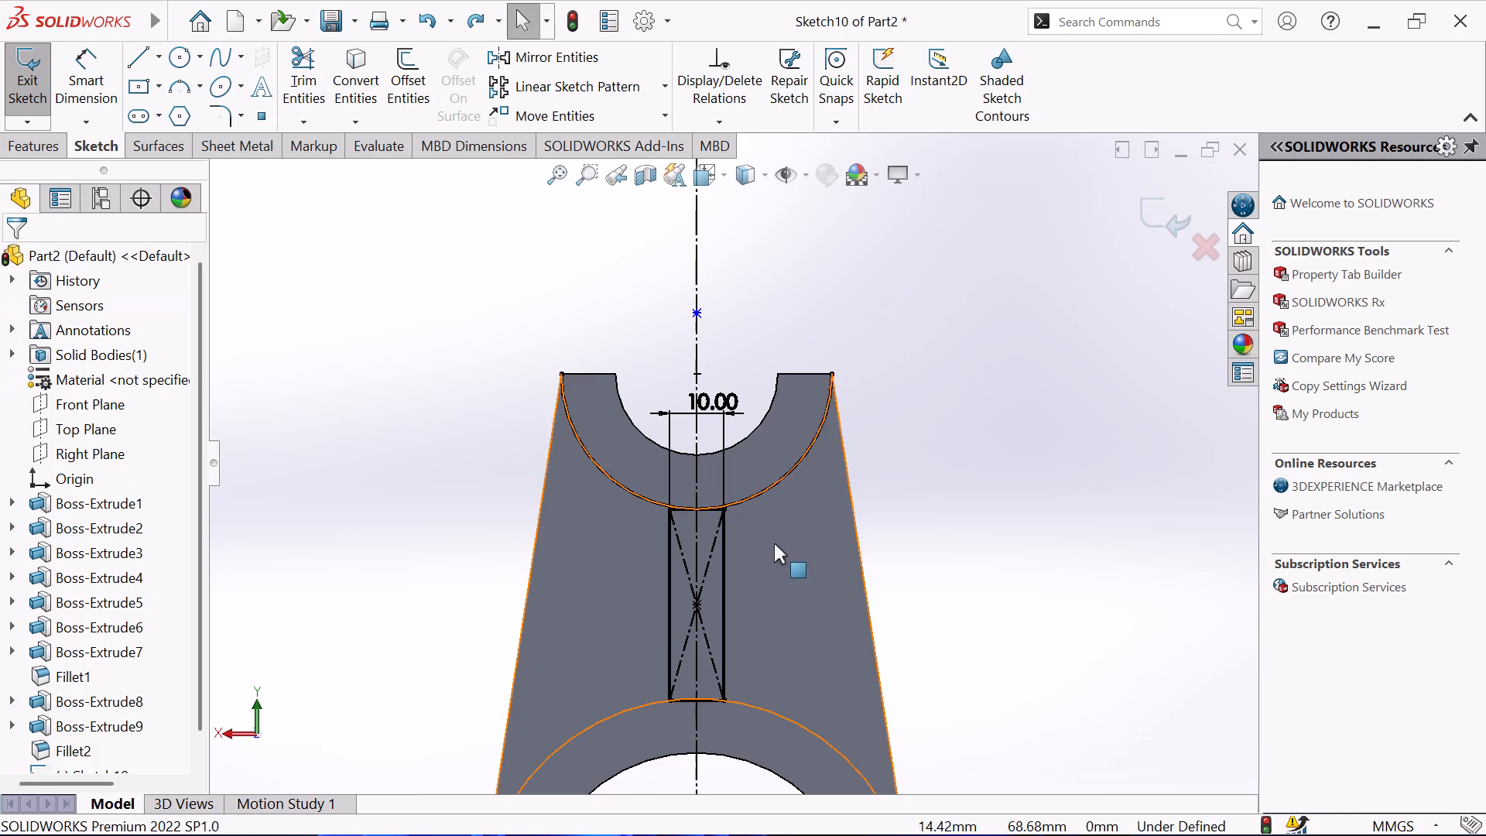
Trim away both halves of the rectangle's top edge beneath the converted arc.
{"action": "left_click", "coordinate": [292, 78]}
{"action": "scroll", "coordinate": [721, 728], "scroll_direction": "down", "scroll_amount": 3}
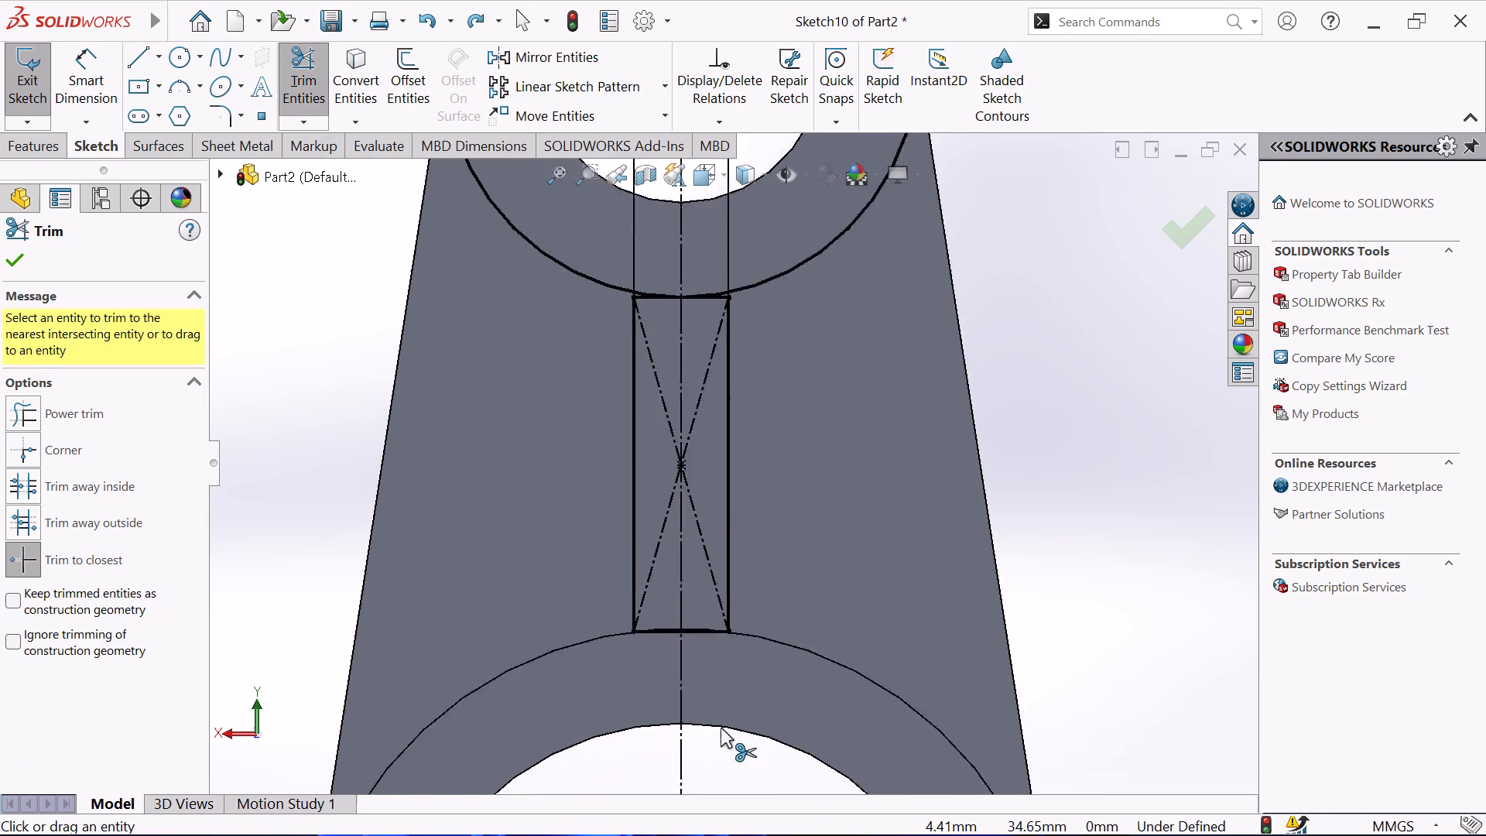
{"action": "scroll", "coordinate": [721, 728], "scroll_direction": "down", "scroll_amount": 1}
{"action": "scroll", "coordinate": [699, 522], "scroll_direction": "up", "scroll_amount": 3}
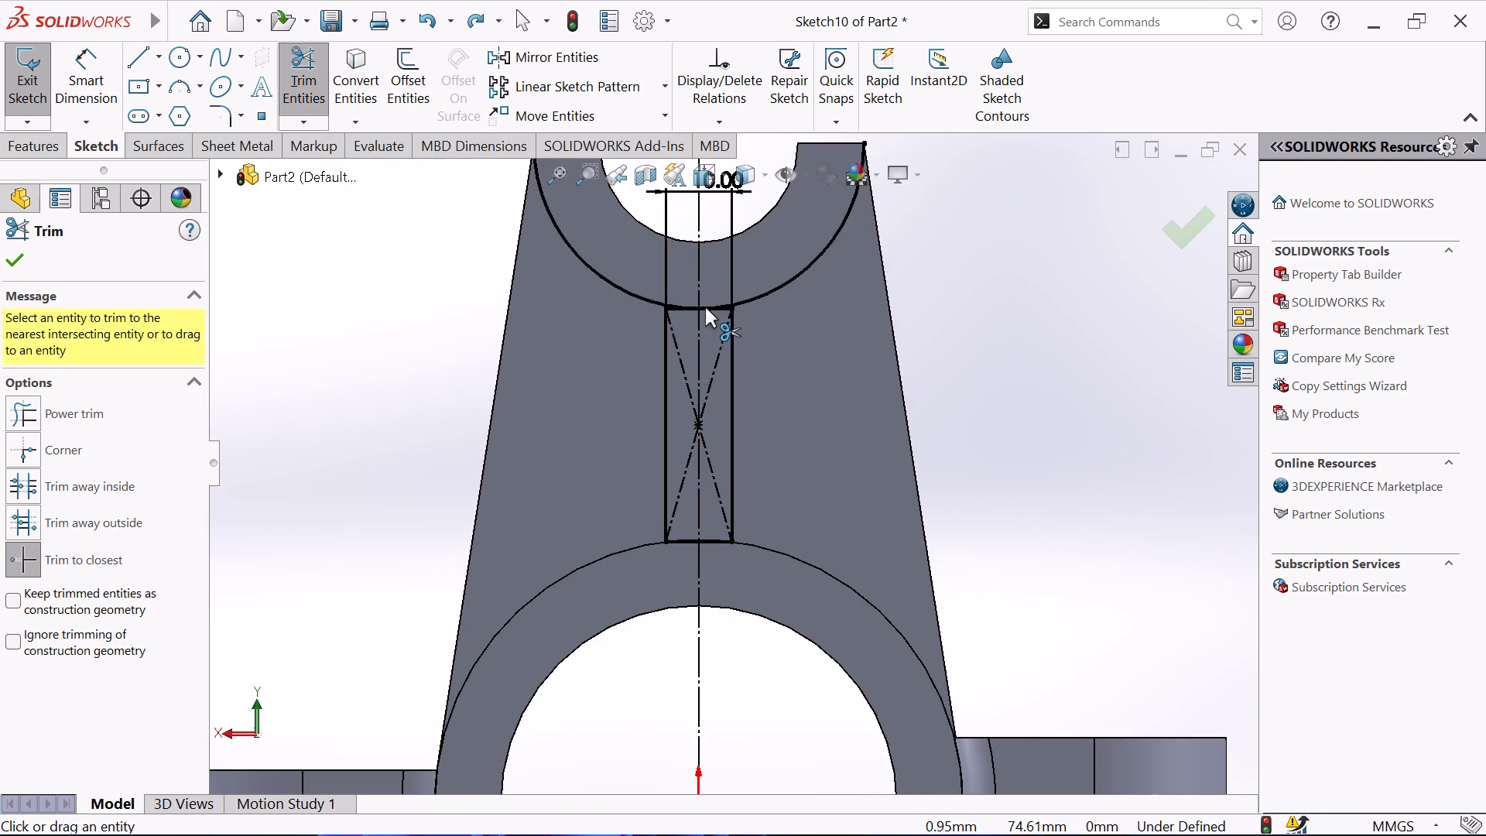
{"action": "scroll", "coordinate": [705, 307], "scroll_direction": "down", "scroll_amount": 6}
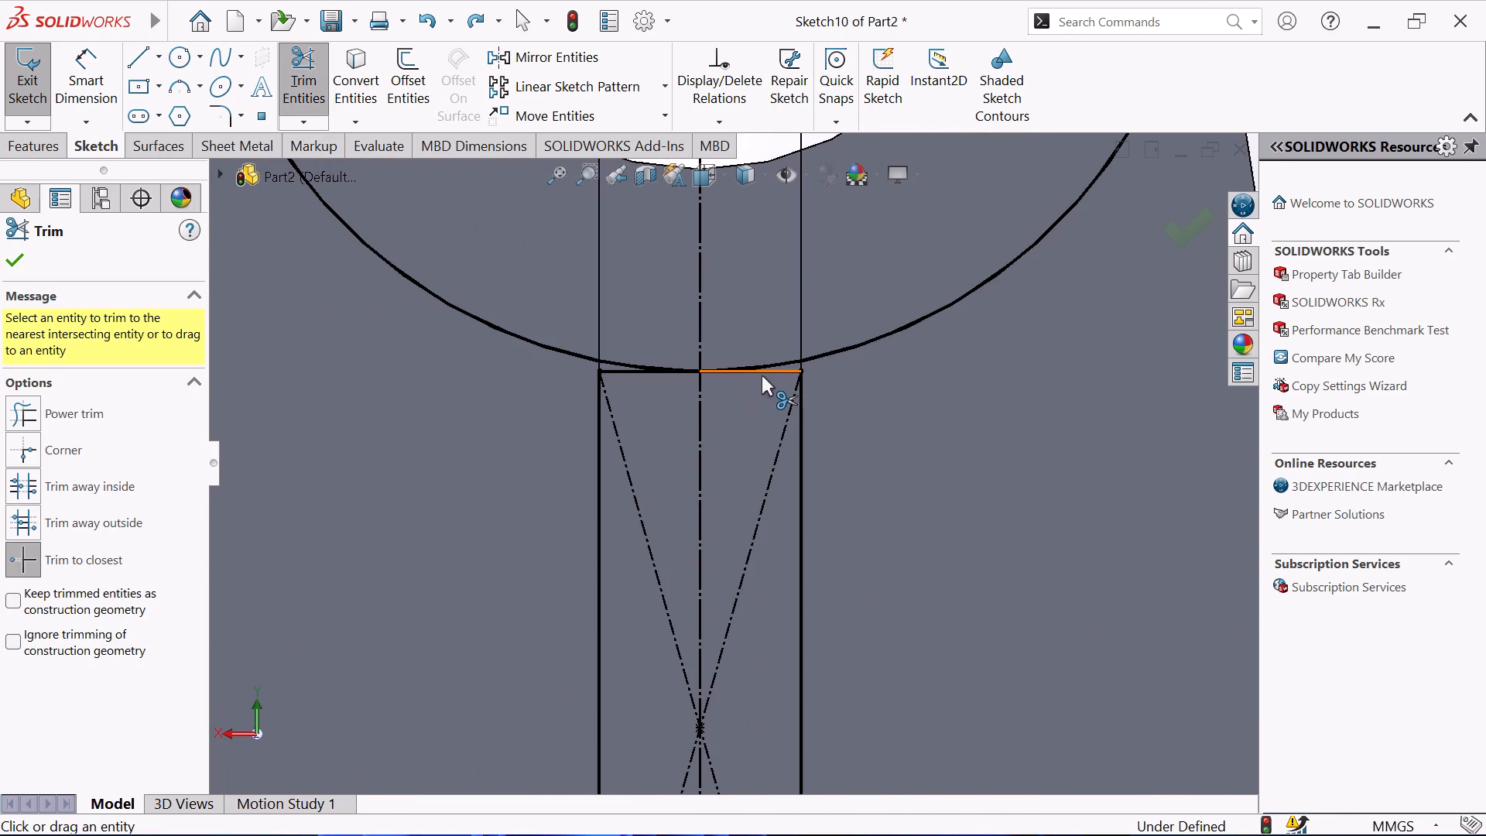
{"action": "left_click", "coordinate": [767, 374]}
{"action": "left_click", "coordinate": [666, 374]}
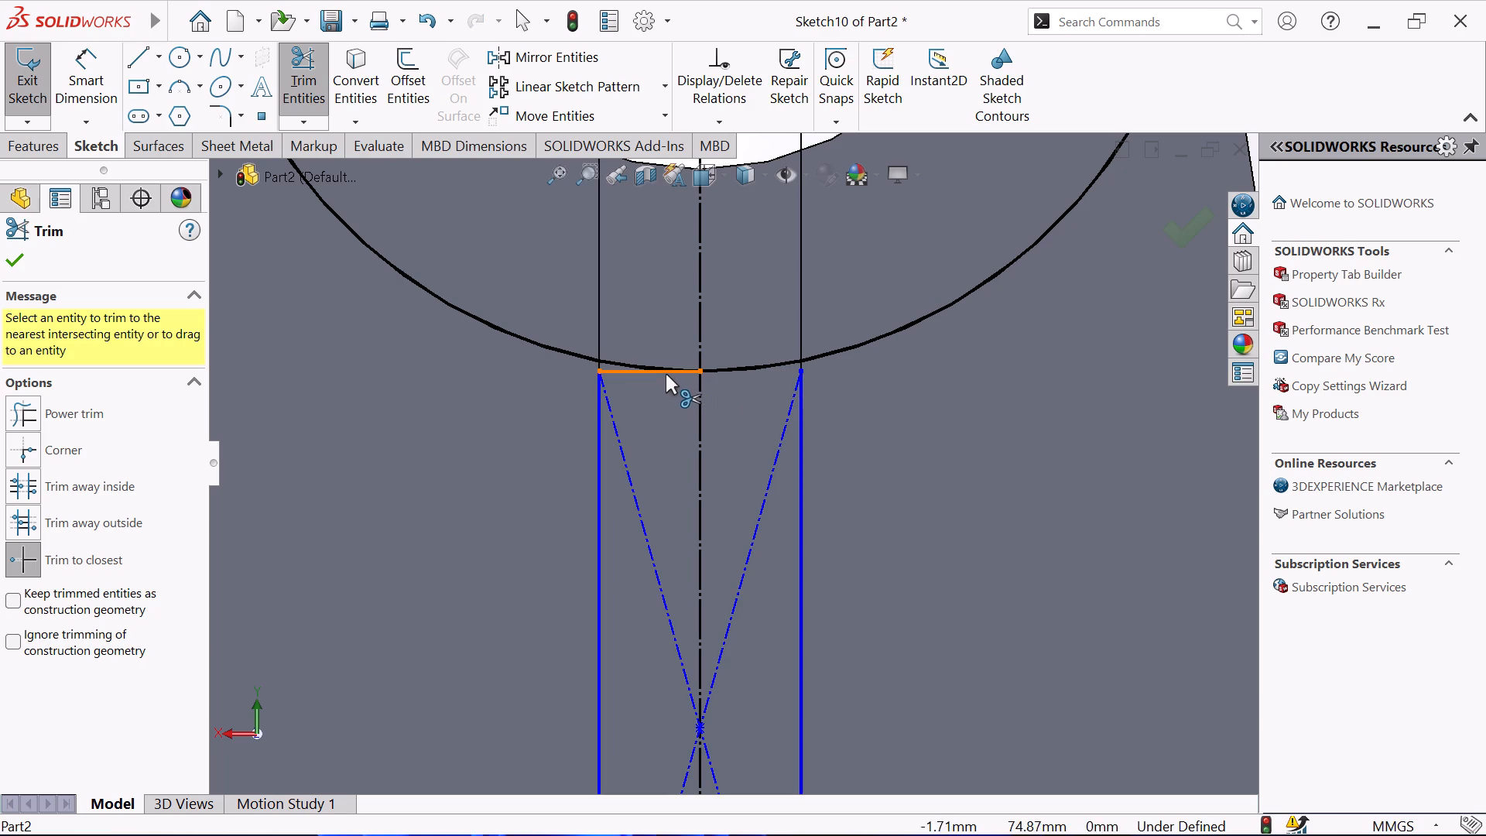
{"action": "right_click", "coordinate": [529, 432]}
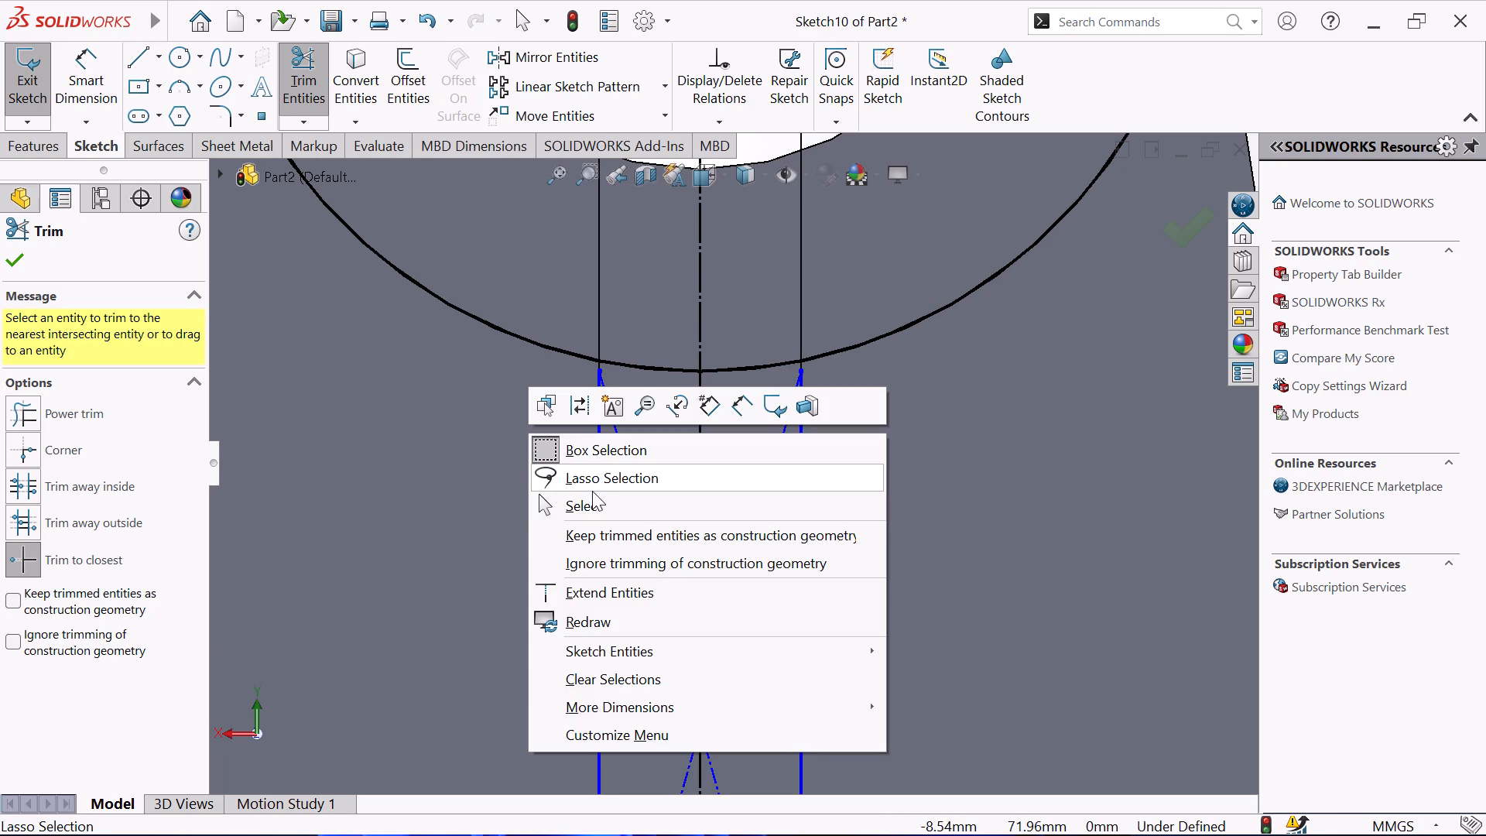
{"action": "left_click", "coordinate": [588, 502]}
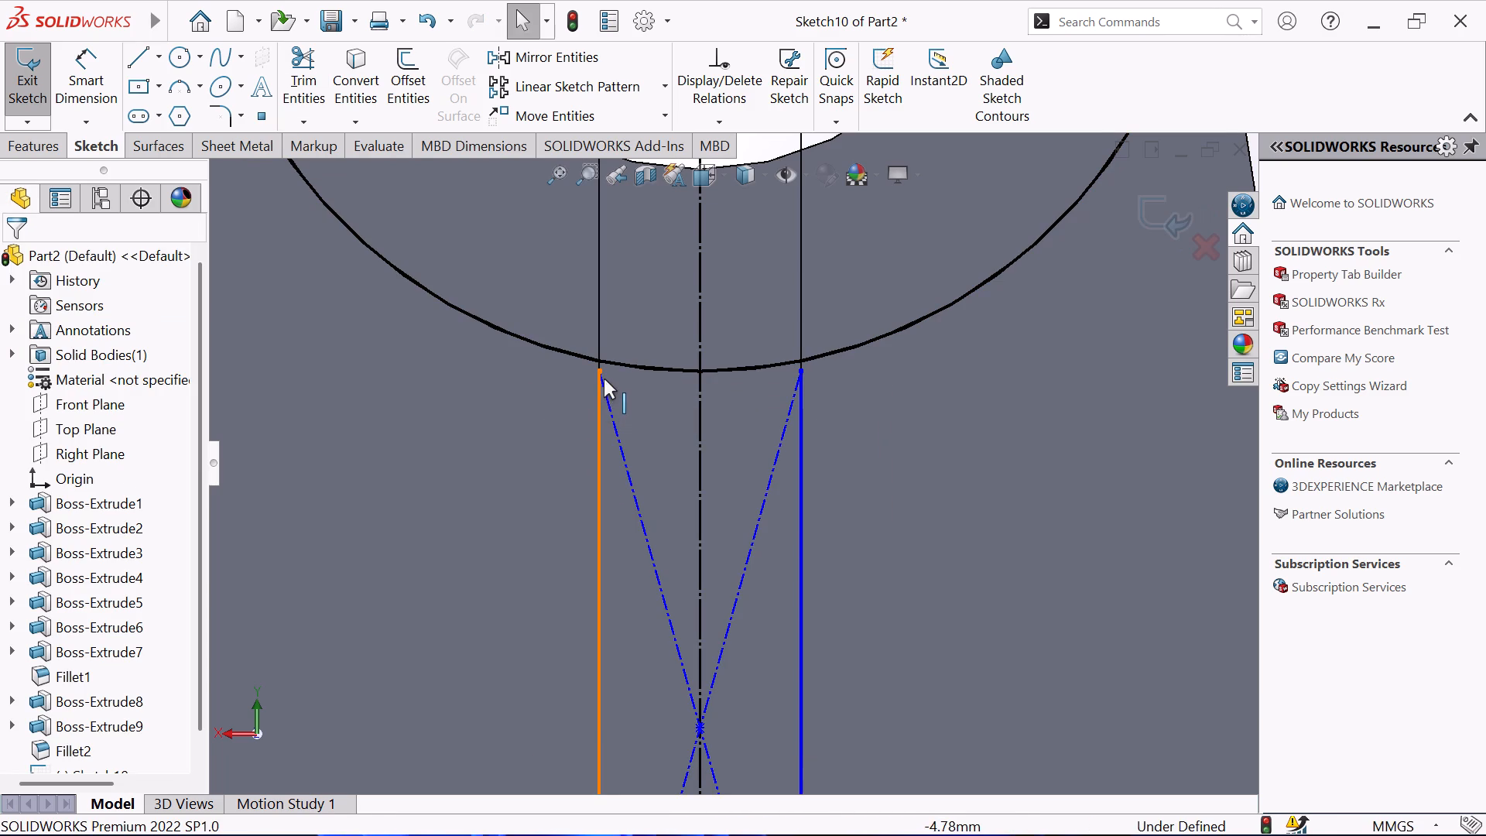
Extend both vertical sides of the rectangle up to the converted arc of the upper half-ring.
{"action": "left_click", "coordinate": [306, 75]}
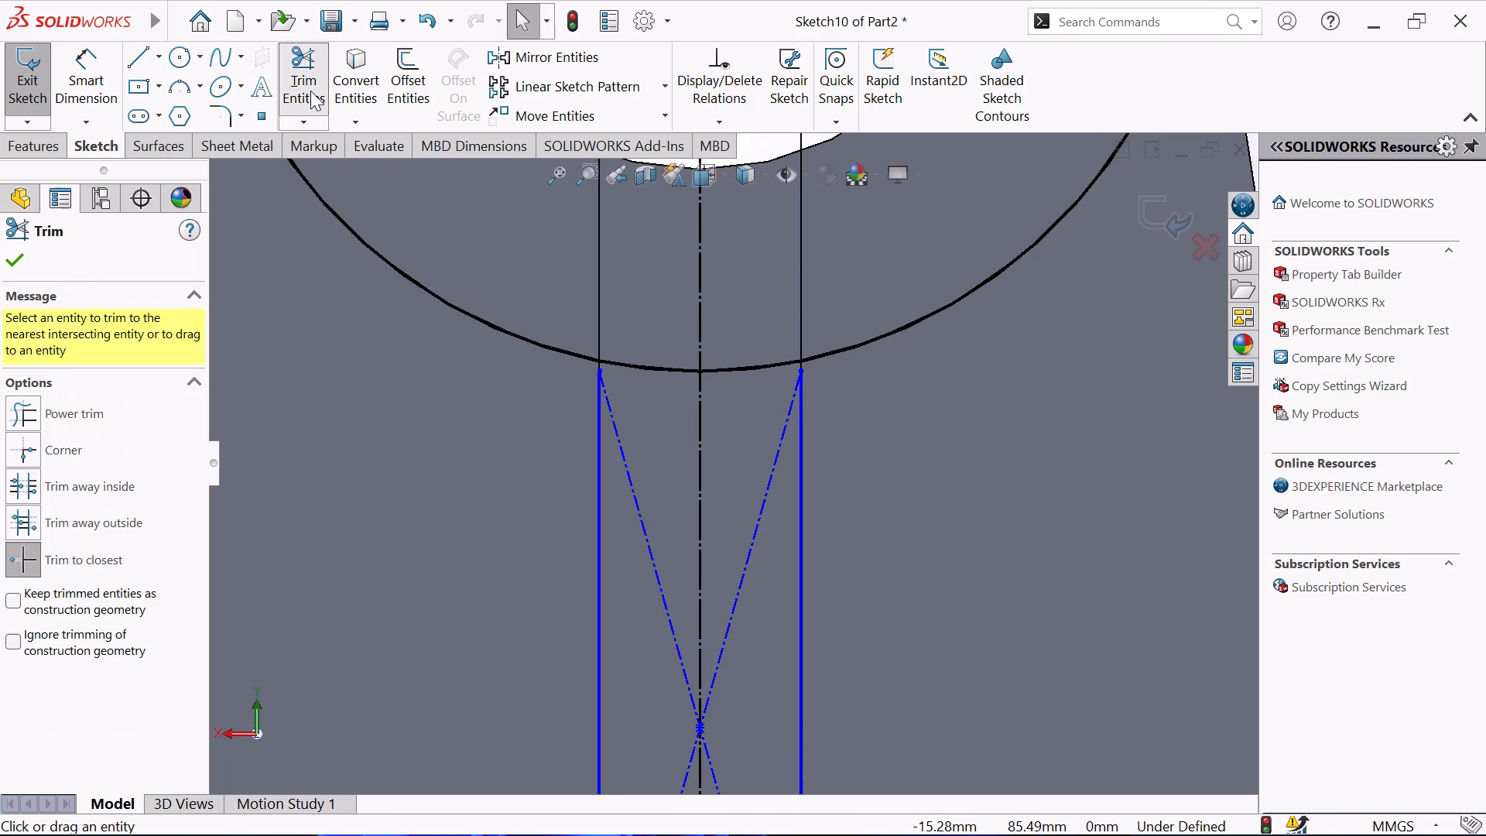
{"action": "left_click", "coordinate": [308, 125]}
{"action": "left_click", "coordinate": [316, 175]}
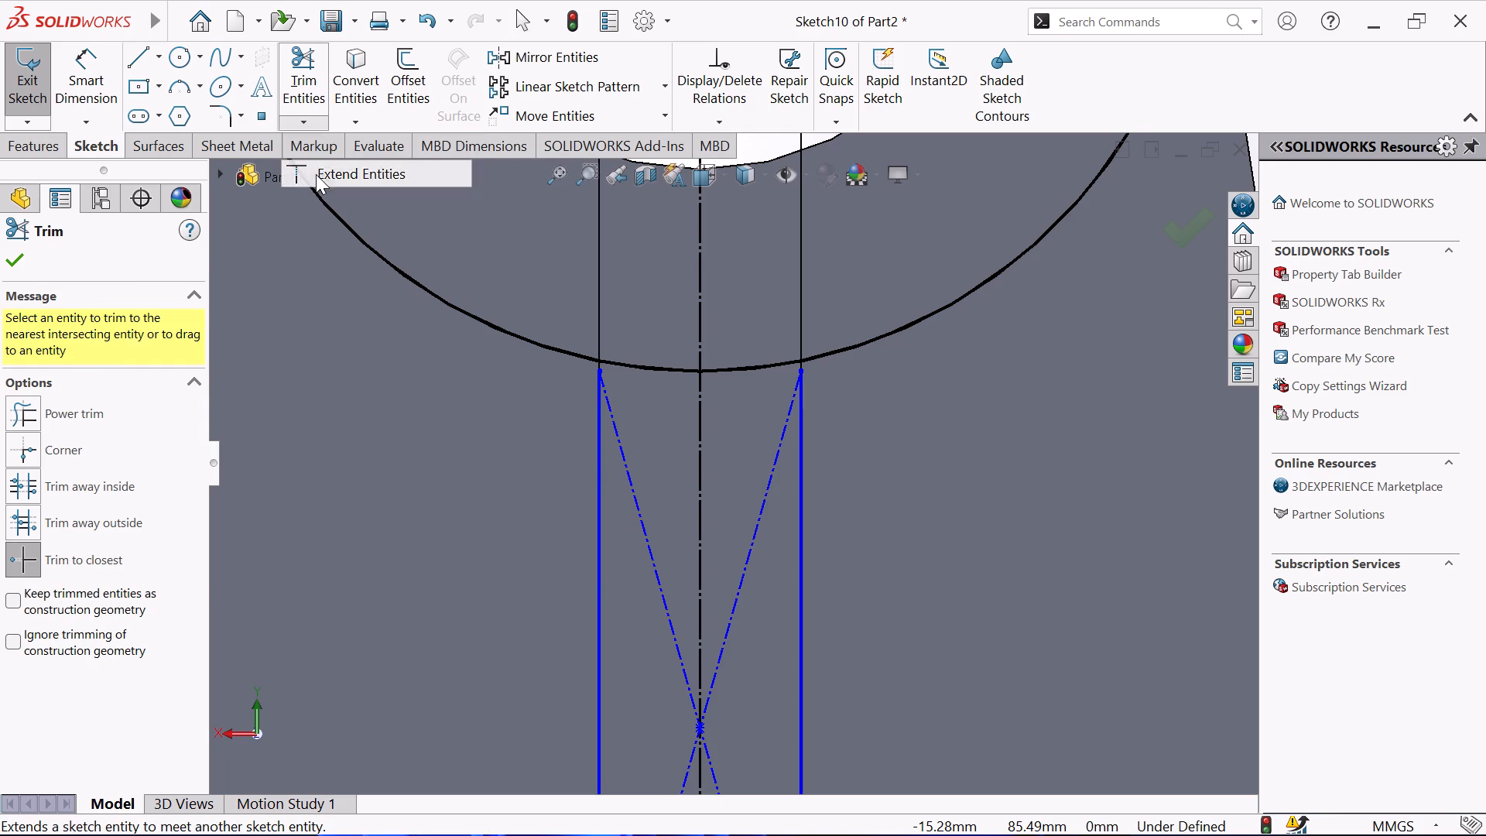
{"action": "left_click", "coordinate": [602, 400]}
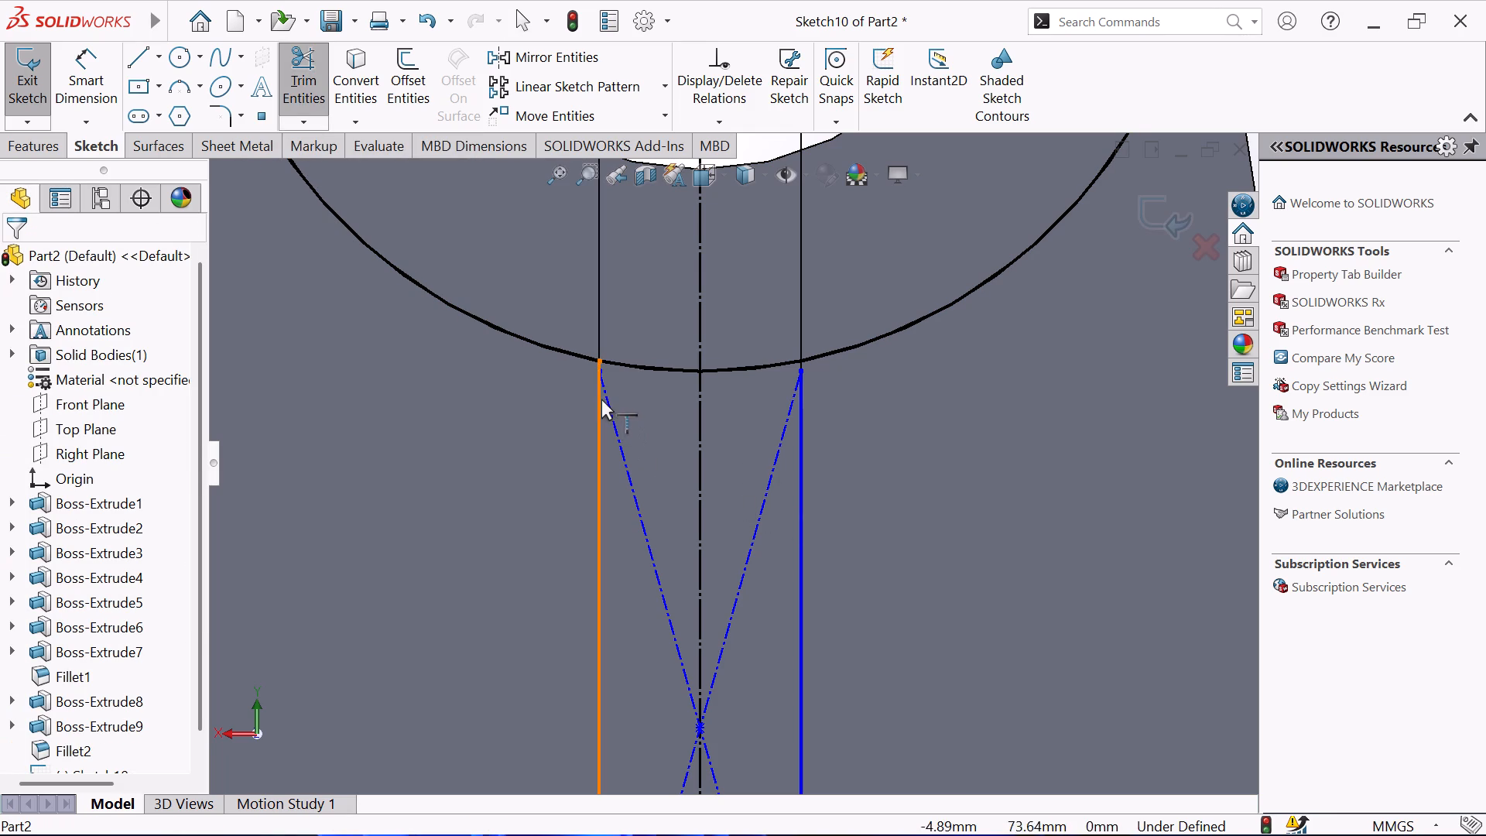
{"action": "left_click", "coordinate": [803, 388]}
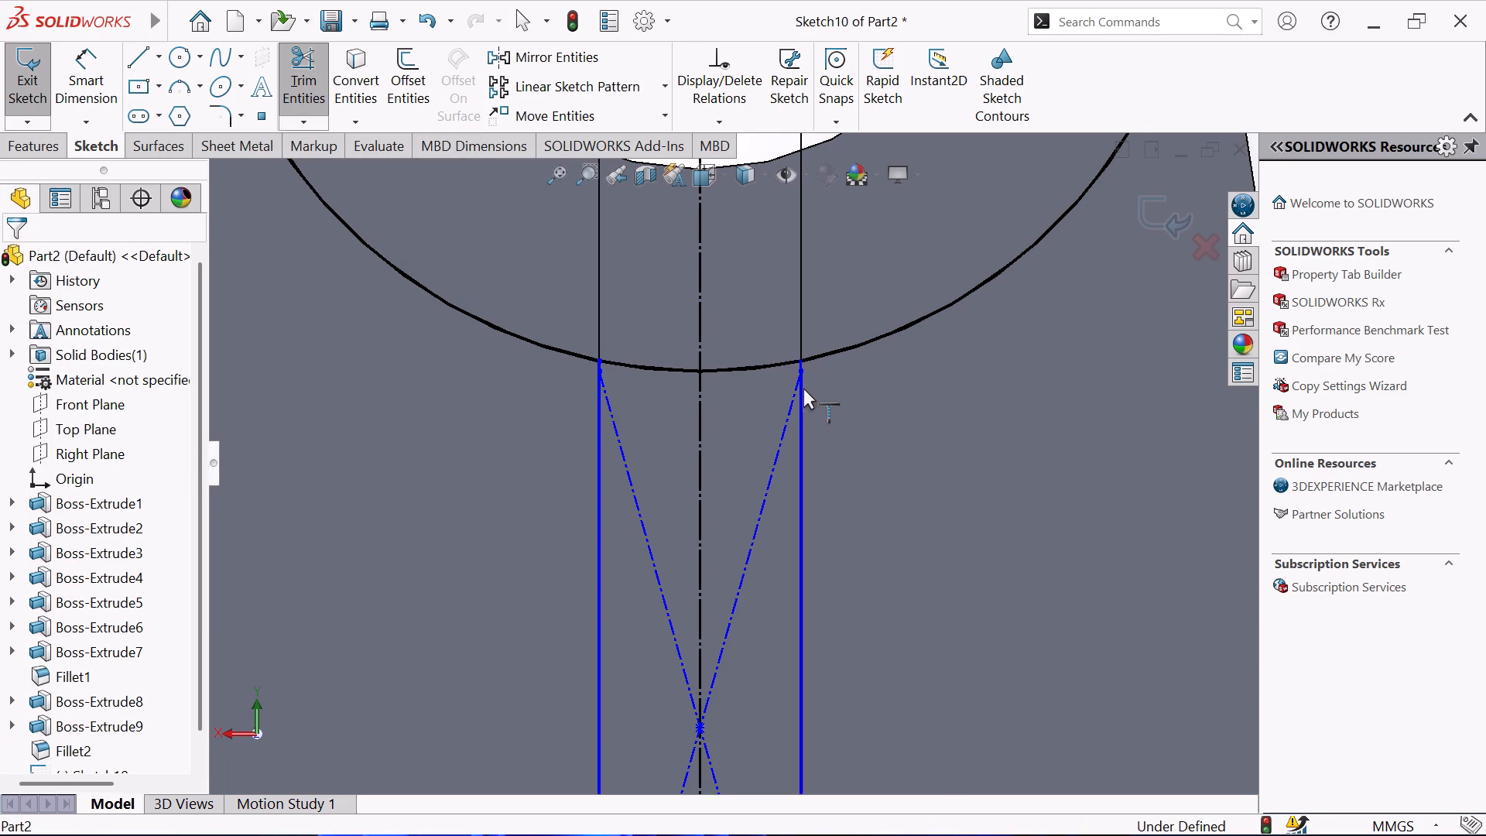
{"action": "scroll", "coordinate": [801, 382], "scroll_direction": "up", "scroll_amount": 2}
{"action": "scroll", "coordinate": [693, 578], "scroll_direction": "up", "scroll_amount": 3}
{"action": "scroll", "coordinate": [687, 722], "scroll_direction": "down", "scroll_amount": 3}
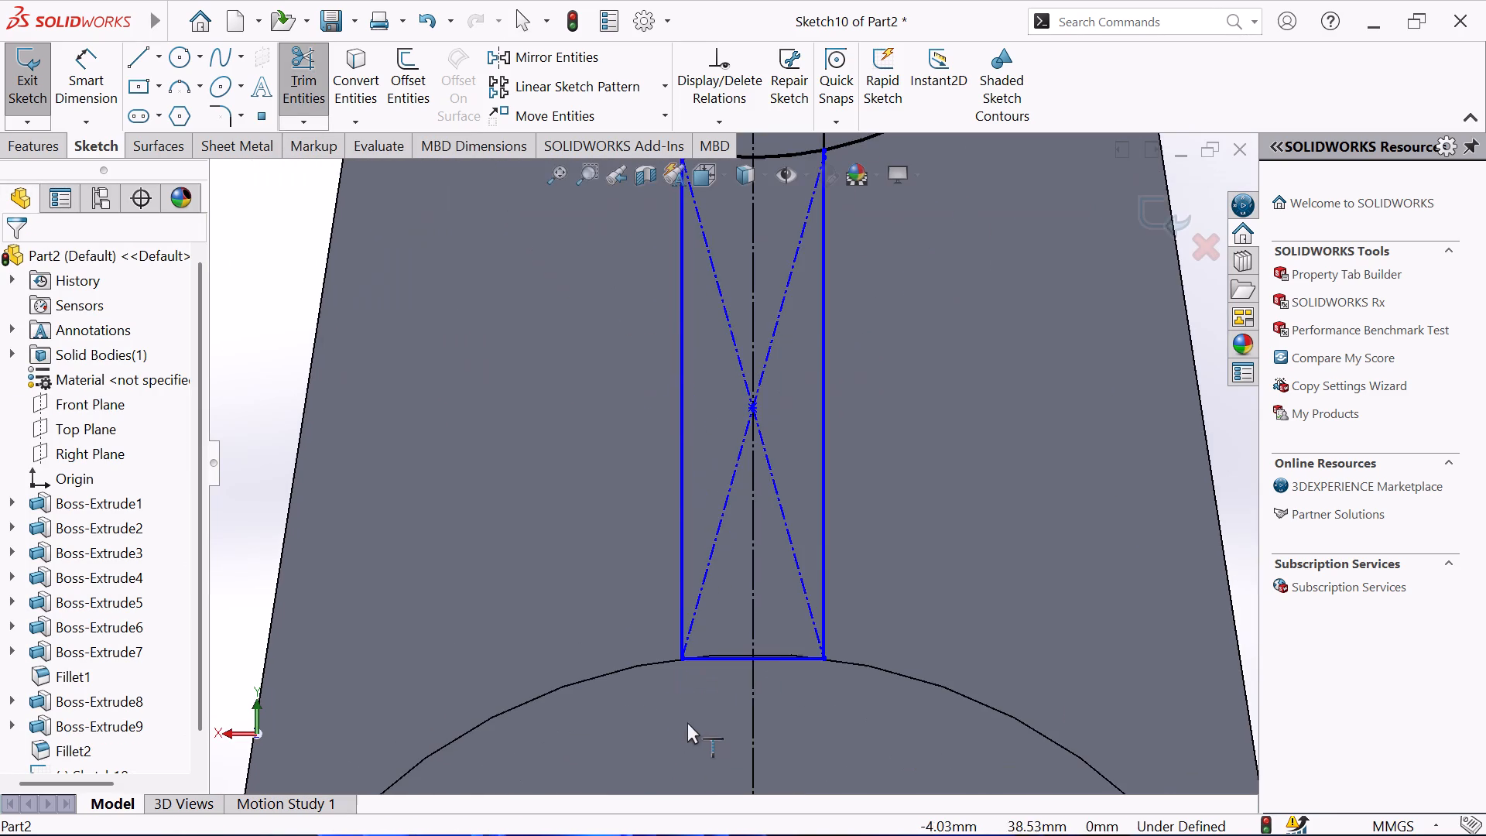
{"action": "scroll", "coordinate": [764, 483], "scroll_direction": "down", "scroll_amount": 4}
{"action": "scroll", "coordinate": [704, 682], "scroll_direction": "up", "scroll_amount": 4}
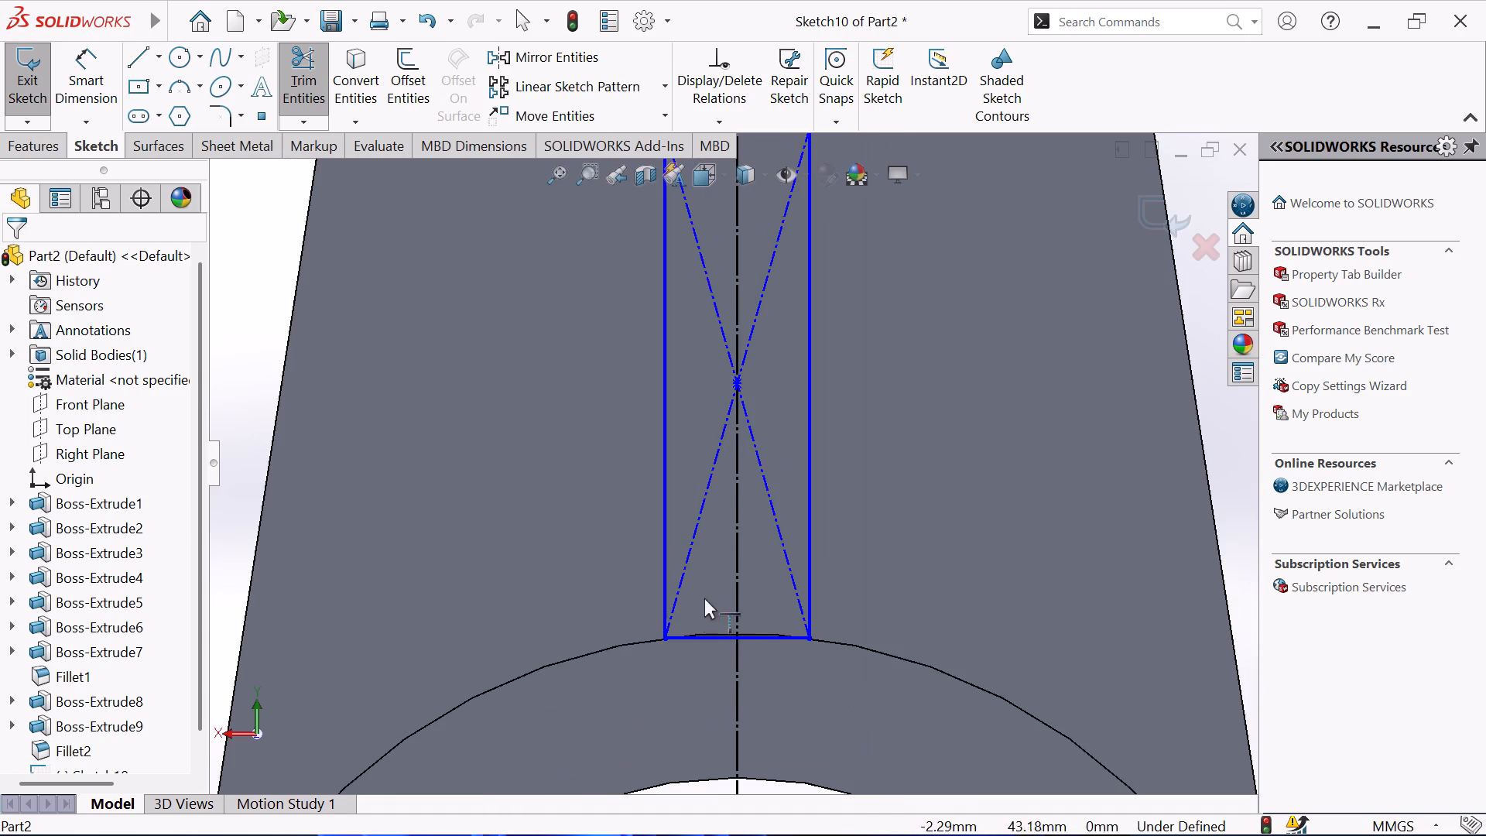
{"action": "scroll", "coordinate": [716, 680], "scroll_direction": "down", "scroll_amount": 2}
{"action": "scroll", "coordinate": [698, 565], "scroll_direction": "down", "scroll_amount": 3}
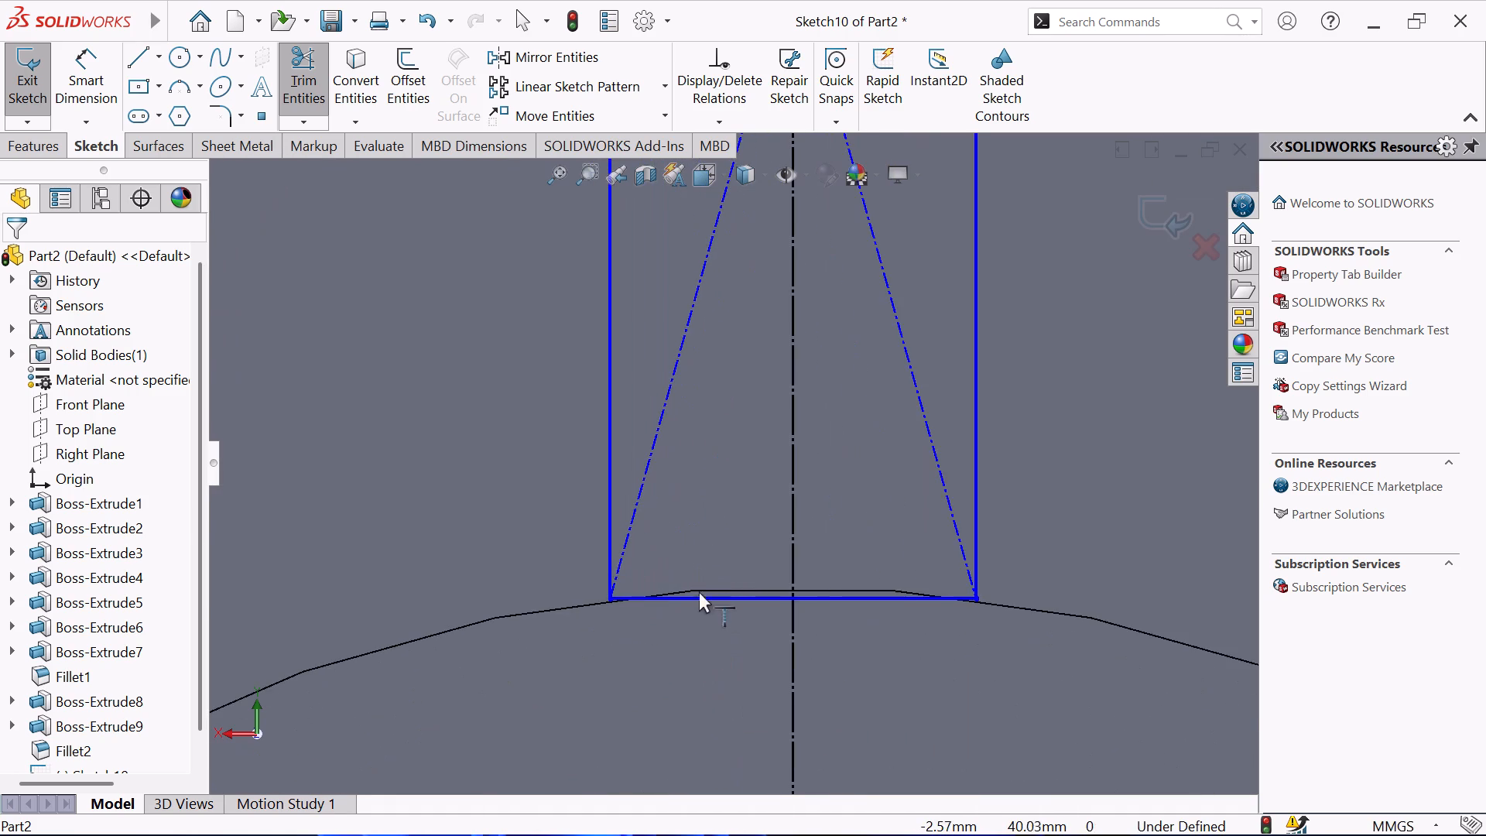
{"action": "scroll", "coordinate": [701, 608], "scroll_direction": "down", "scroll_amount": 1}
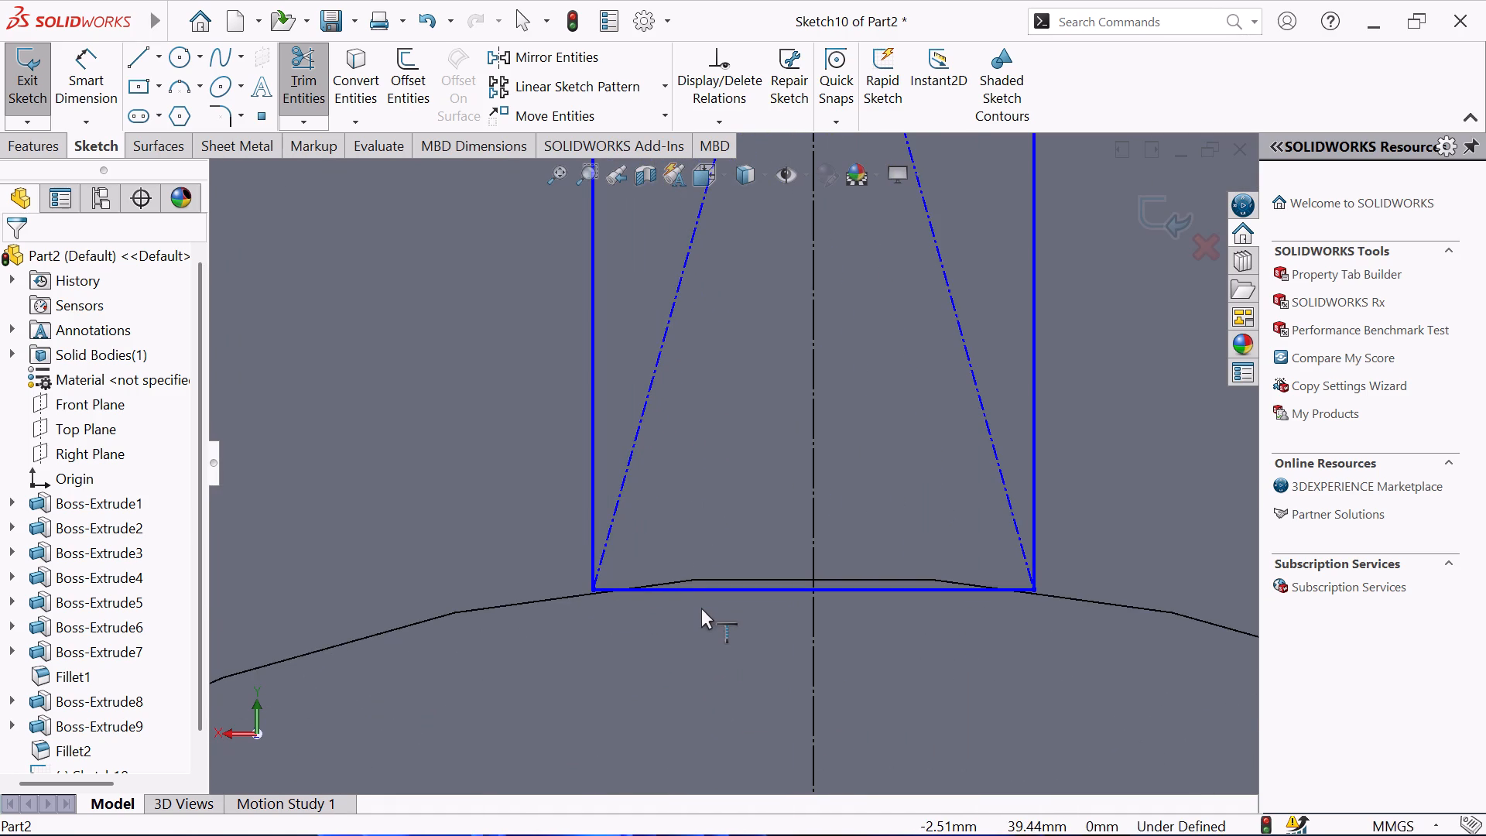
{"action": "right_click", "coordinate": [652, 613]}
{"action": "left_click", "coordinate": [697, 647]}
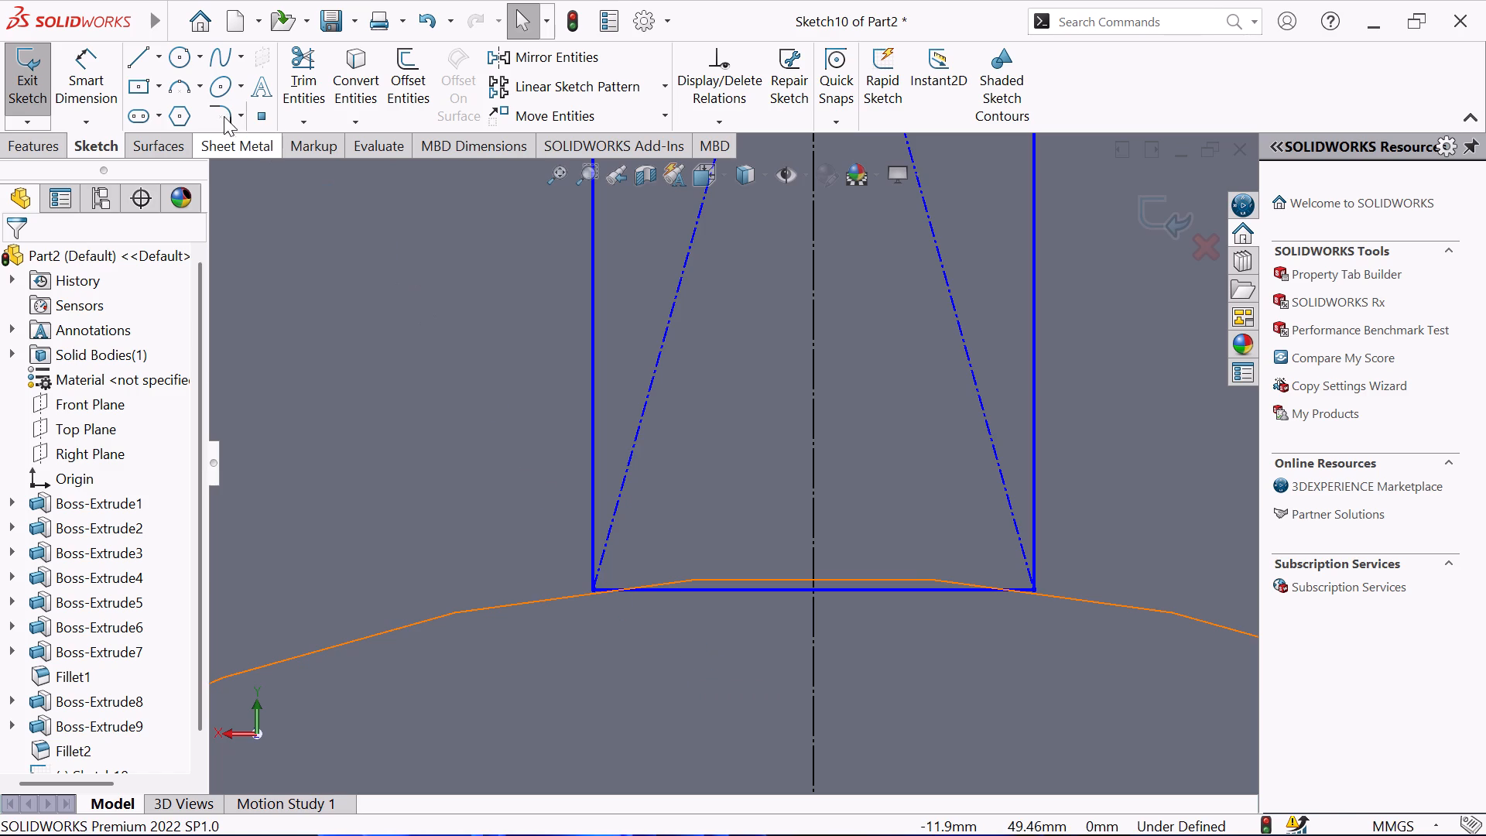
Trim away both halves of the rectangle's bottom edge above the lower half-ring.
{"action": "left_click", "coordinate": [304, 86]}
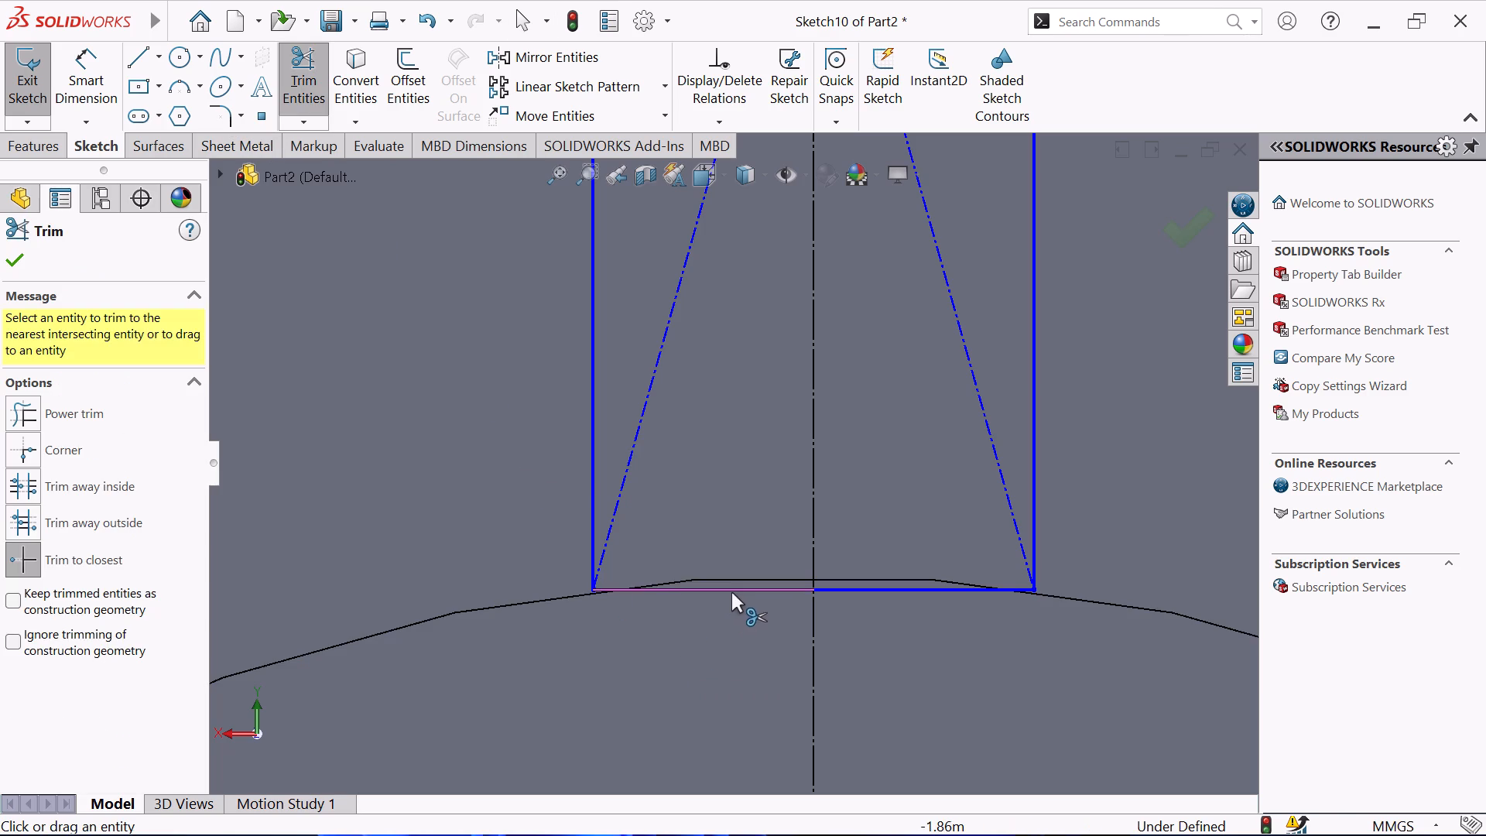
{"action": "left_click", "coordinate": [731, 592]}
{"action": "left_click", "coordinate": [884, 588]}
{"action": "right_click", "coordinate": [902, 493]}
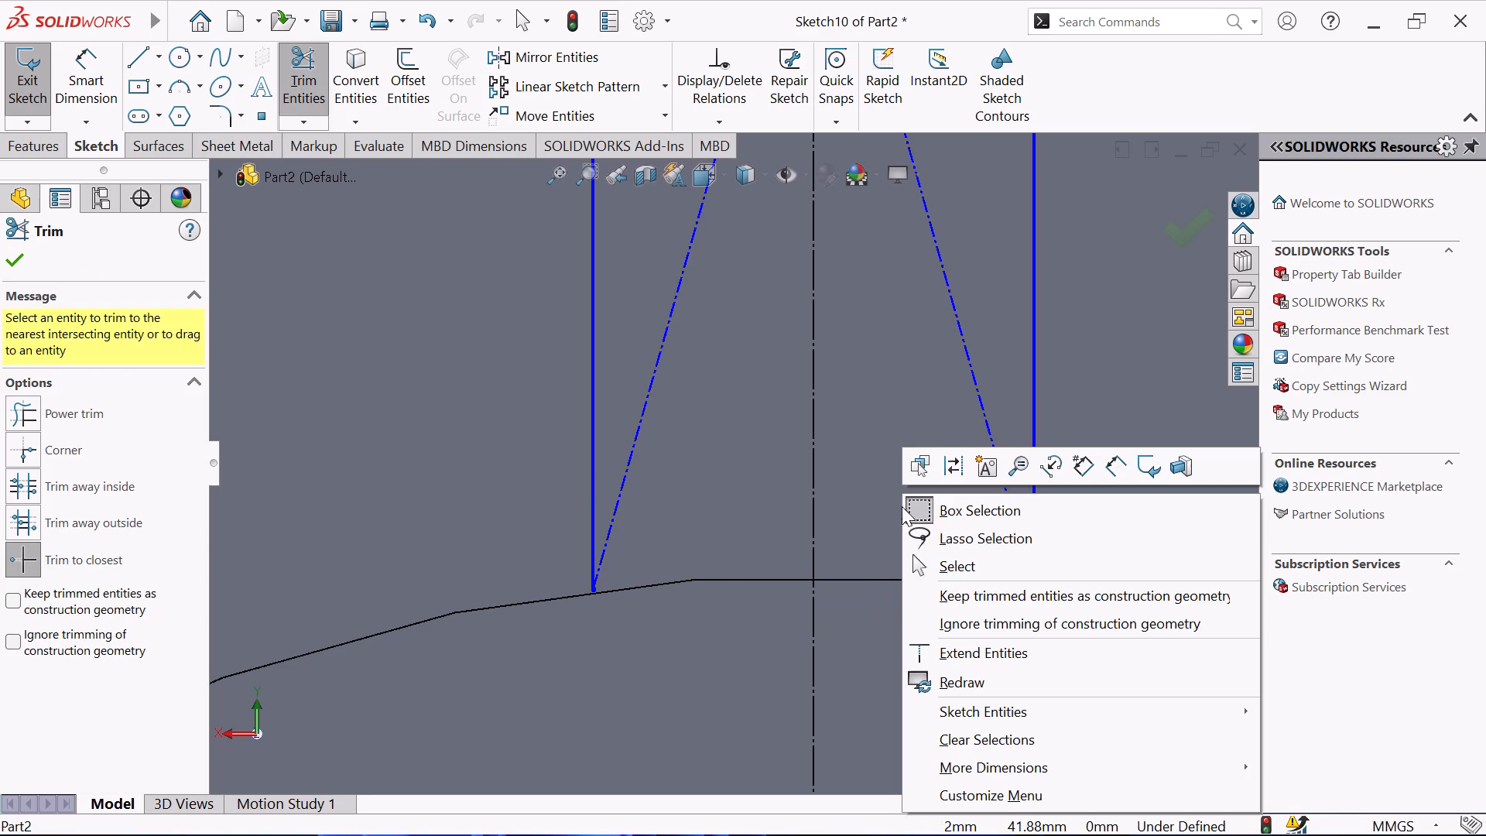
{"action": "left_click", "coordinate": [953, 561]}
Convert the outer arc edge of the lower half-ring into a sketch entity.
{"action": "left_click", "coordinate": [930, 579]}
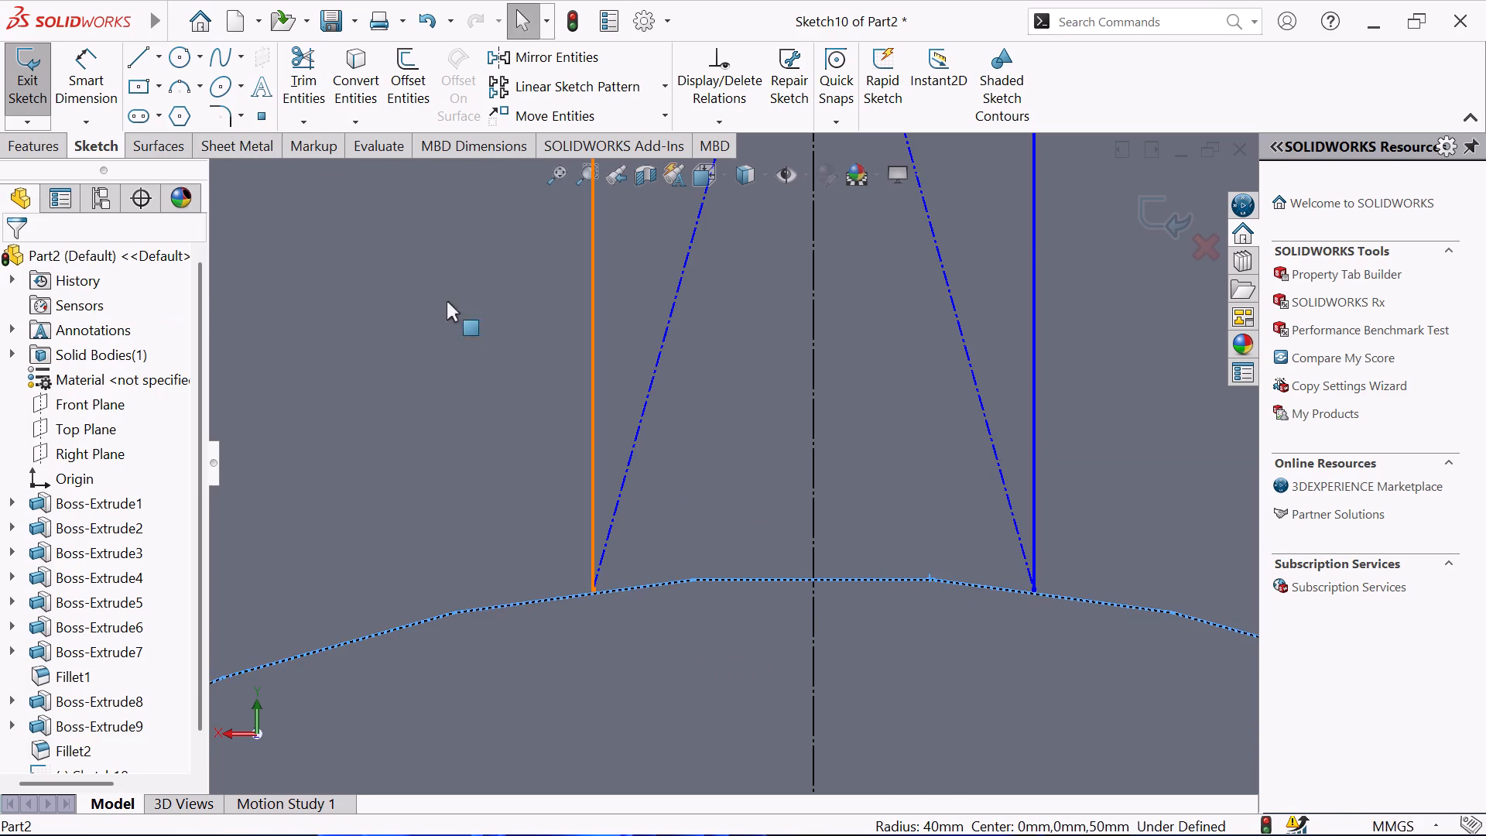
{"action": "left_click", "coordinate": [348, 67]}
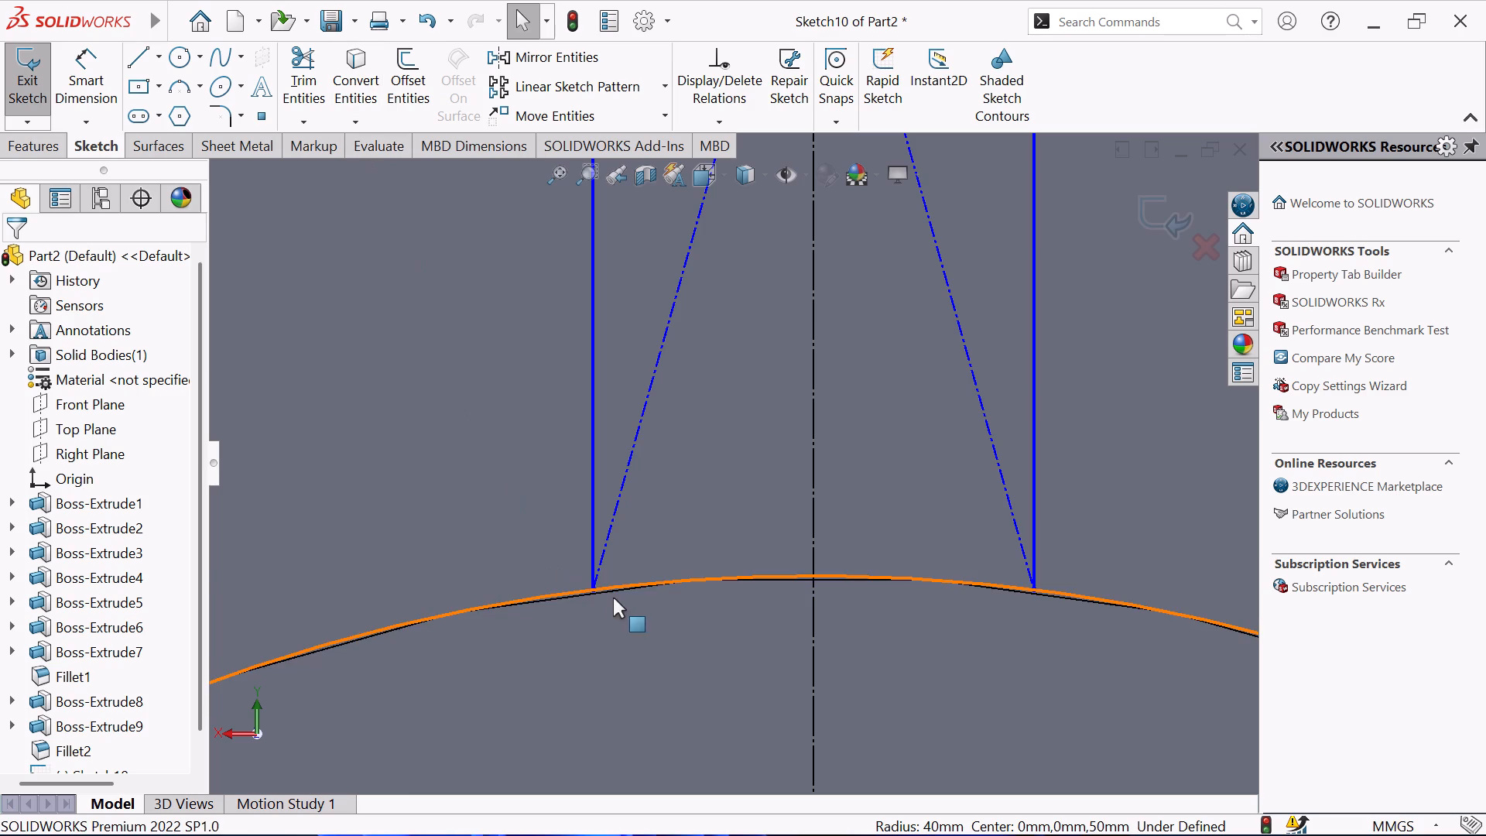
Examine where the rectangle's two vertical sides meet the converted arc of the lower half-ring.
{"action": "scroll", "coordinate": [1036, 607], "scroll_direction": "down", "scroll_amount": 4}
{"action": "scroll", "coordinate": [970, 479], "scroll_direction": "down", "scroll_amount": 2}
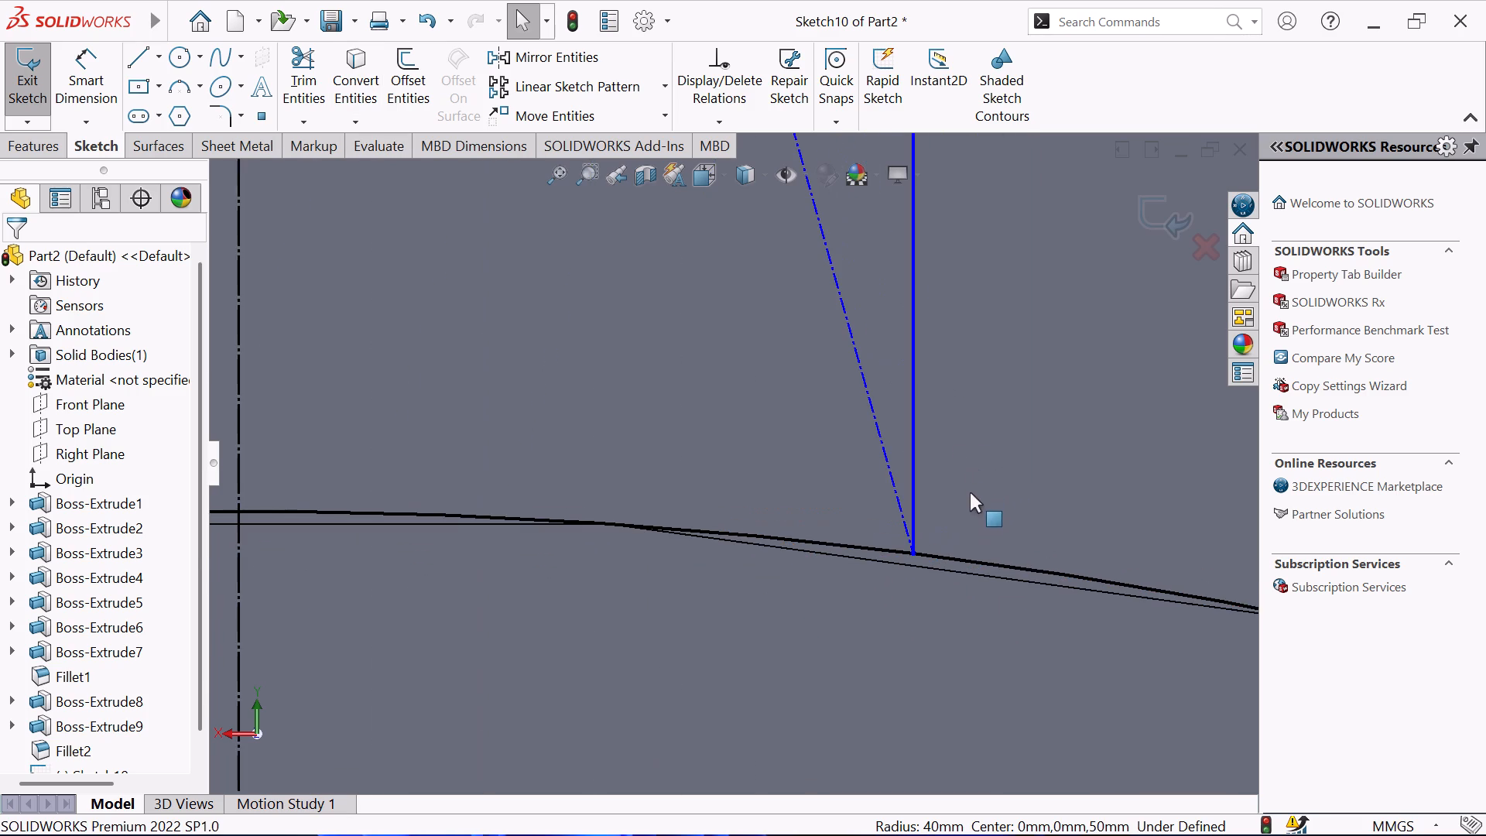
{"action": "scroll", "coordinate": [443, 495], "scroll_direction": "up", "scroll_amount": 3}
{"action": "scroll", "coordinate": [335, 522], "scroll_direction": "up", "scroll_amount": 3}
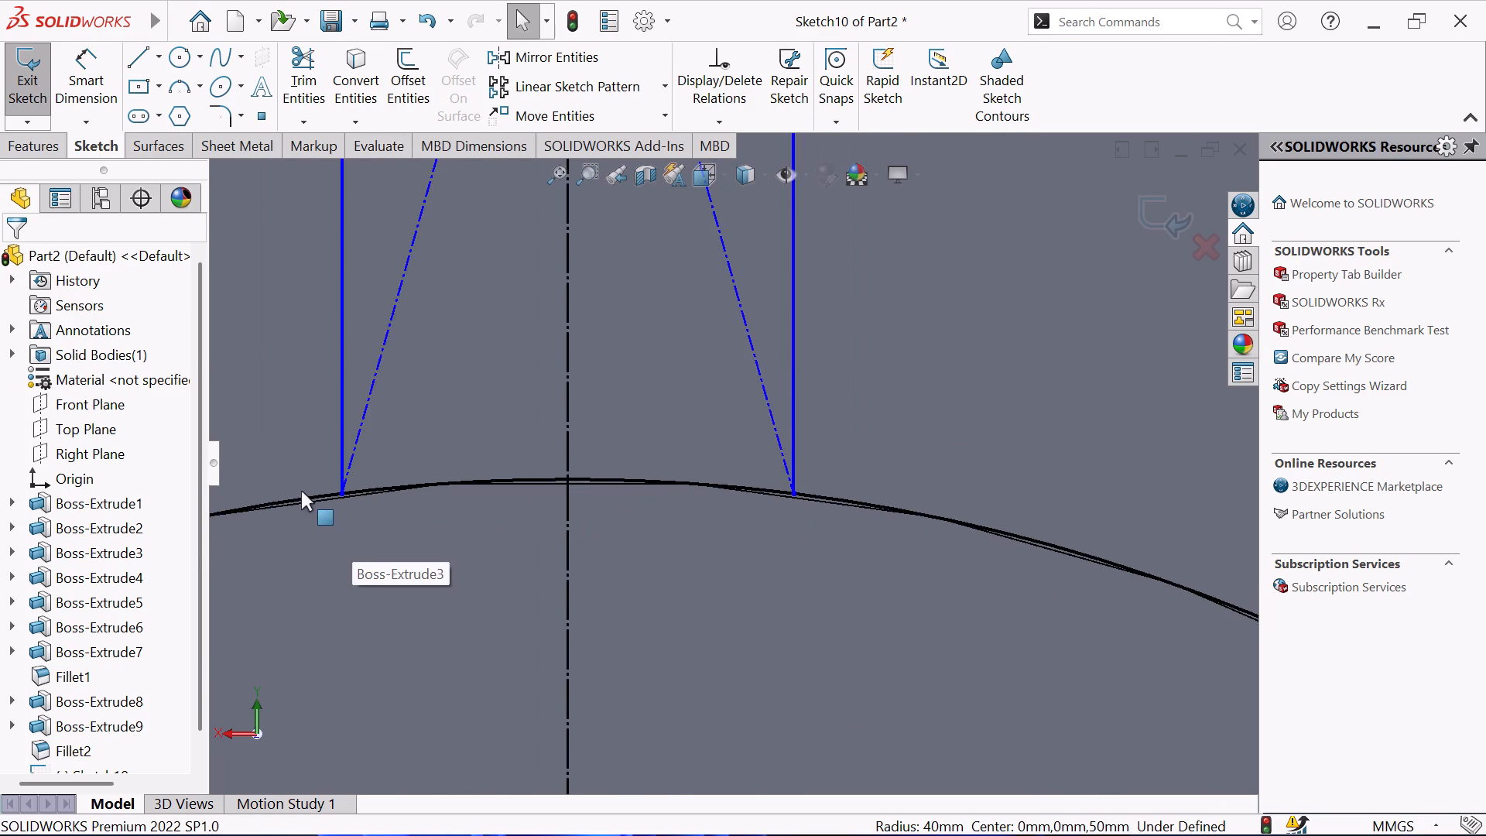
{"action": "scroll", "coordinate": [301, 490], "scroll_direction": "up", "scroll_amount": 2}
{"action": "scroll", "coordinate": [409, 509], "scroll_direction": "up", "scroll_amount": 4}
{"action": "scroll", "coordinate": [604, 504], "scroll_direction": "up", "scroll_amount": 3}
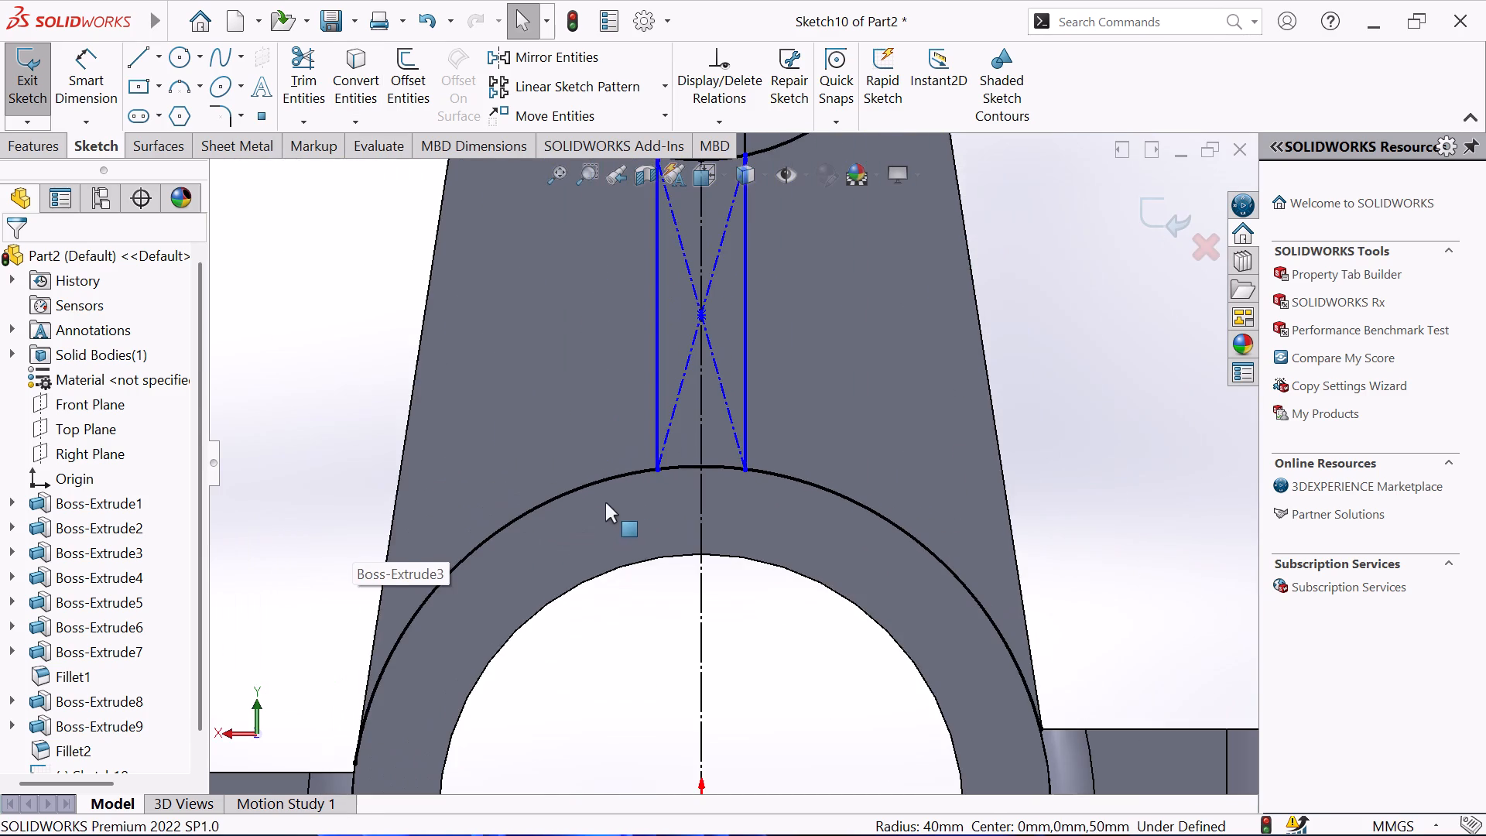
{"action": "scroll", "coordinate": [710, 450], "scroll_direction": "down", "scroll_amount": 3}
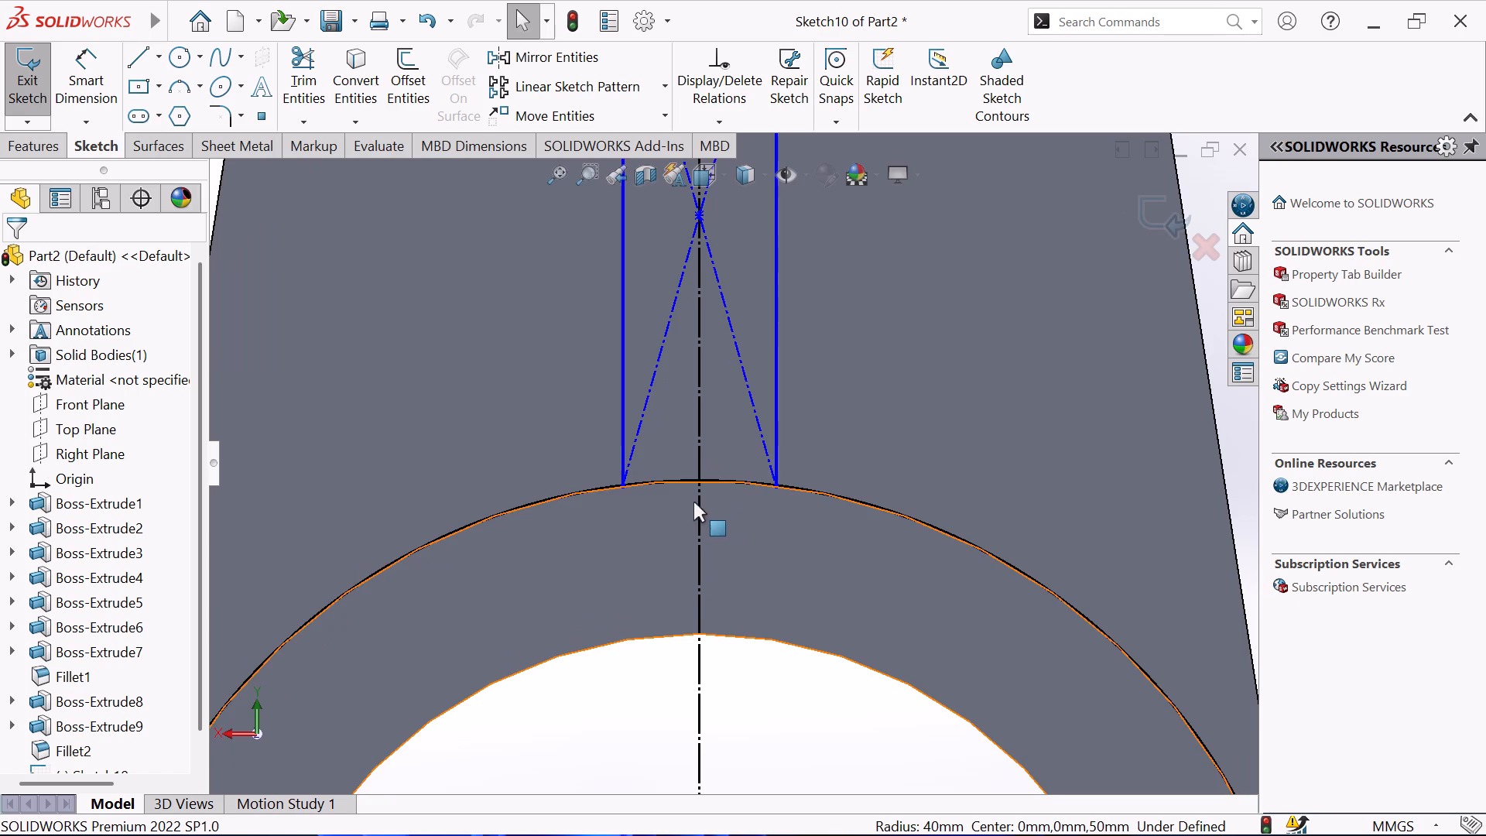
{"action": "scroll", "coordinate": [564, 420], "scroll_direction": "up", "scroll_amount": 7}
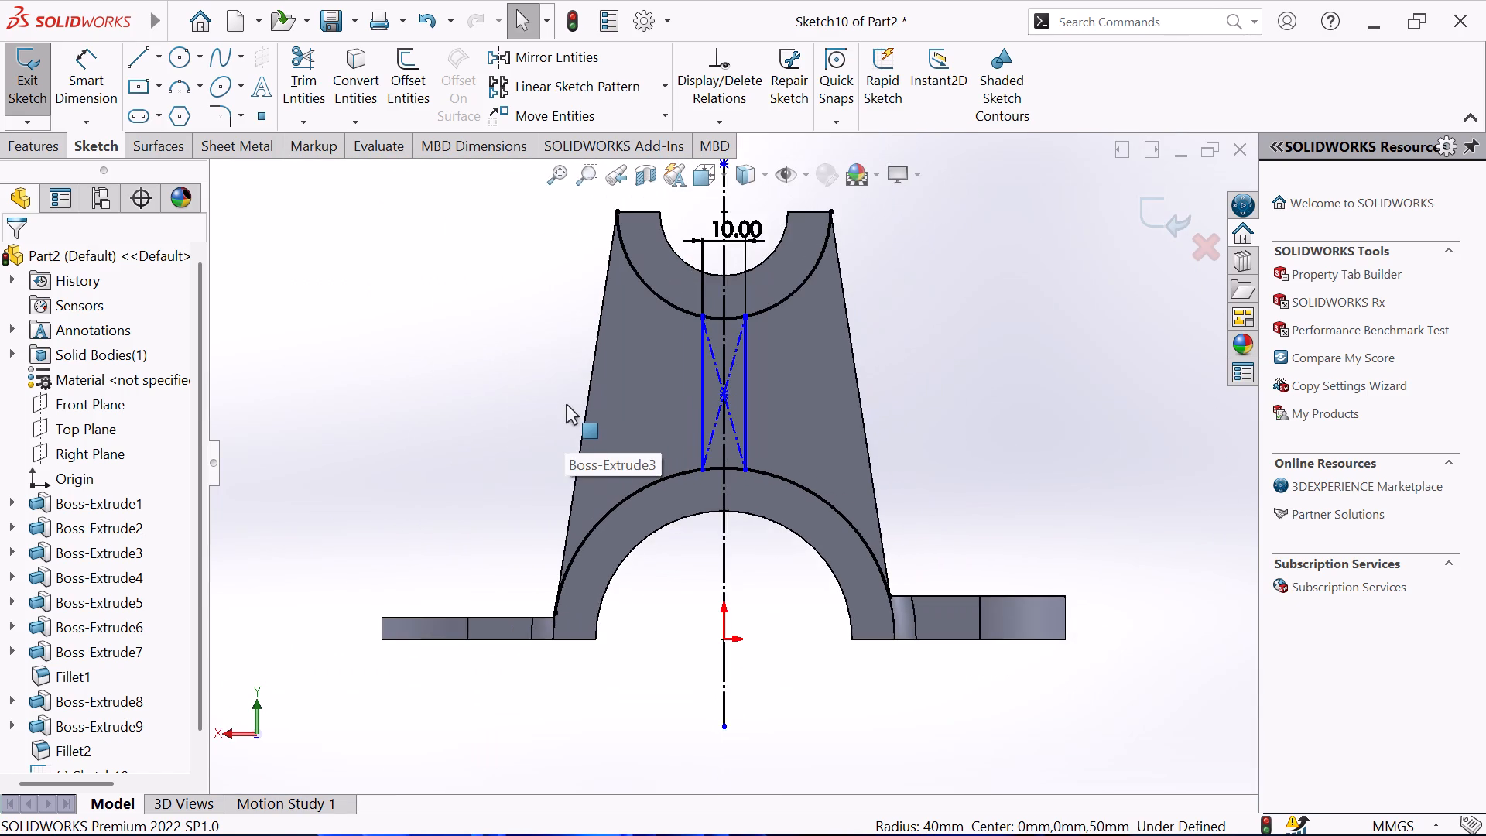
Trim the converted upper and lower arcs outside the rectangle's vertical sides, leaving only the segments that close the rib profile.
{"action": "scroll", "coordinate": [638, 260], "scroll_direction": "down", "scroll_amount": 2}
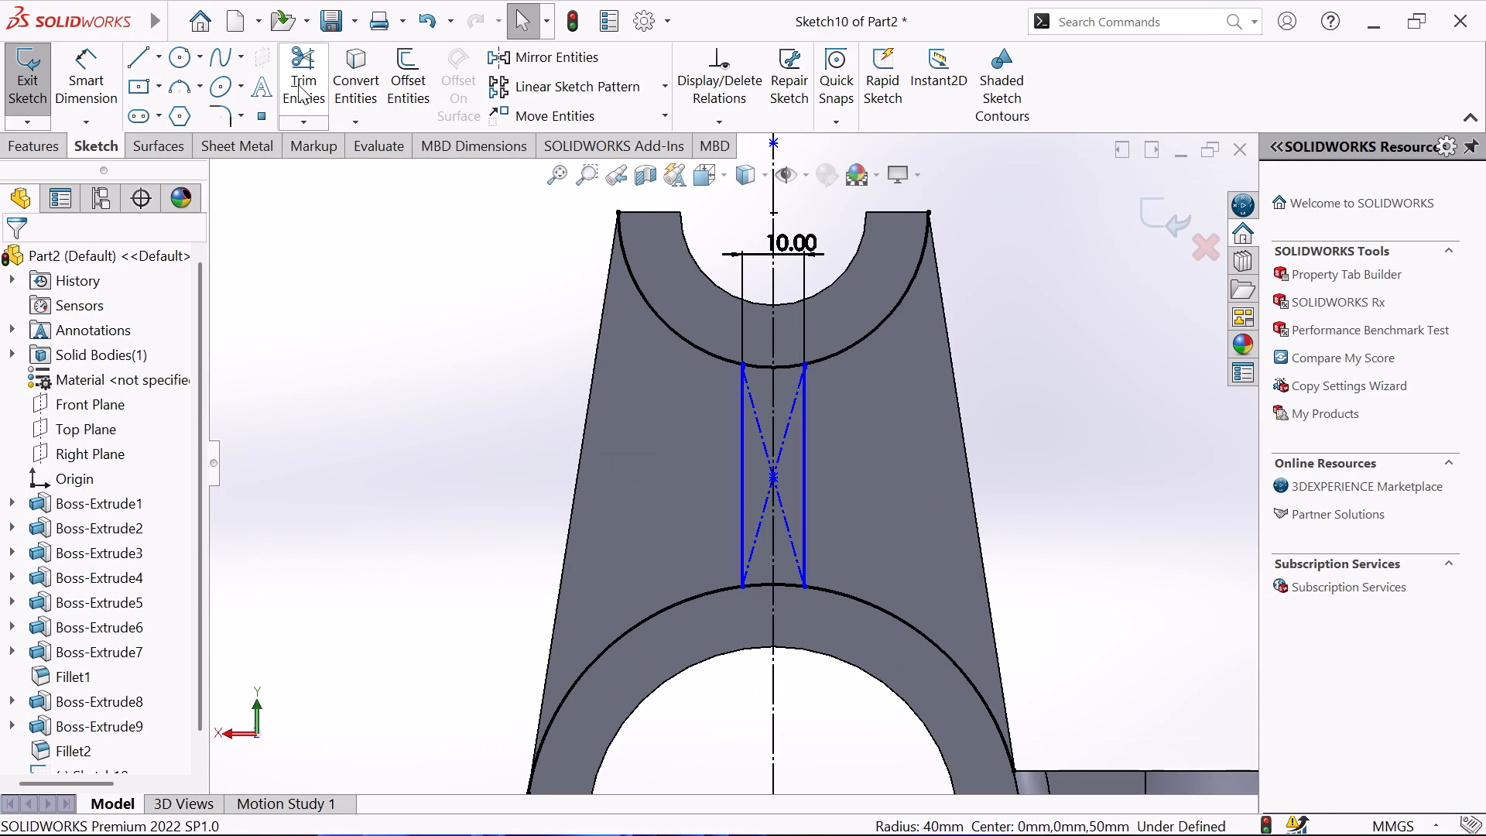
{"action": "left_click", "coordinate": [297, 77]}
{"action": "left_click", "coordinate": [663, 317]}
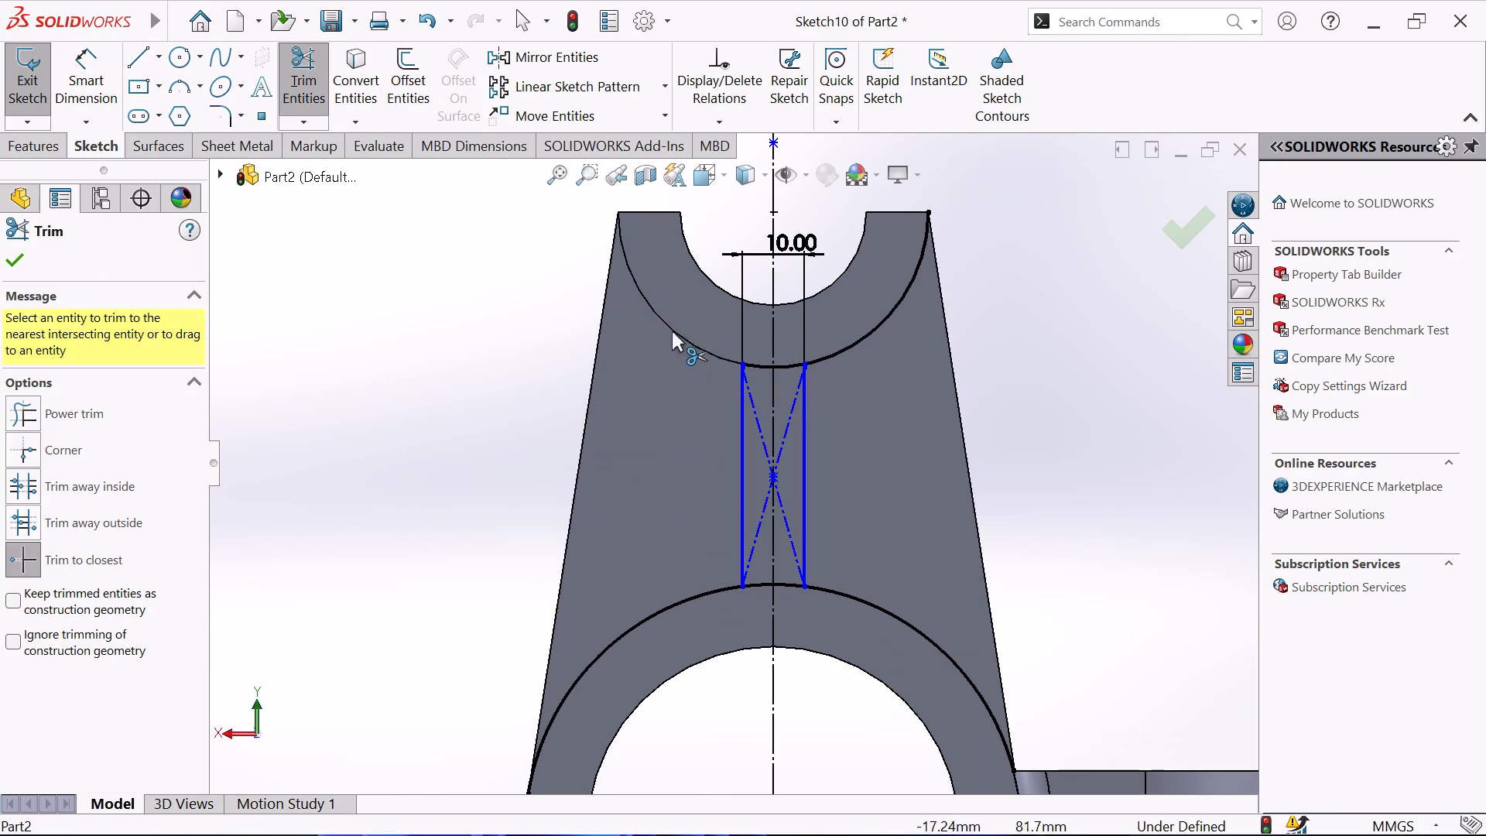
{"action": "left_click", "coordinate": [880, 329]}
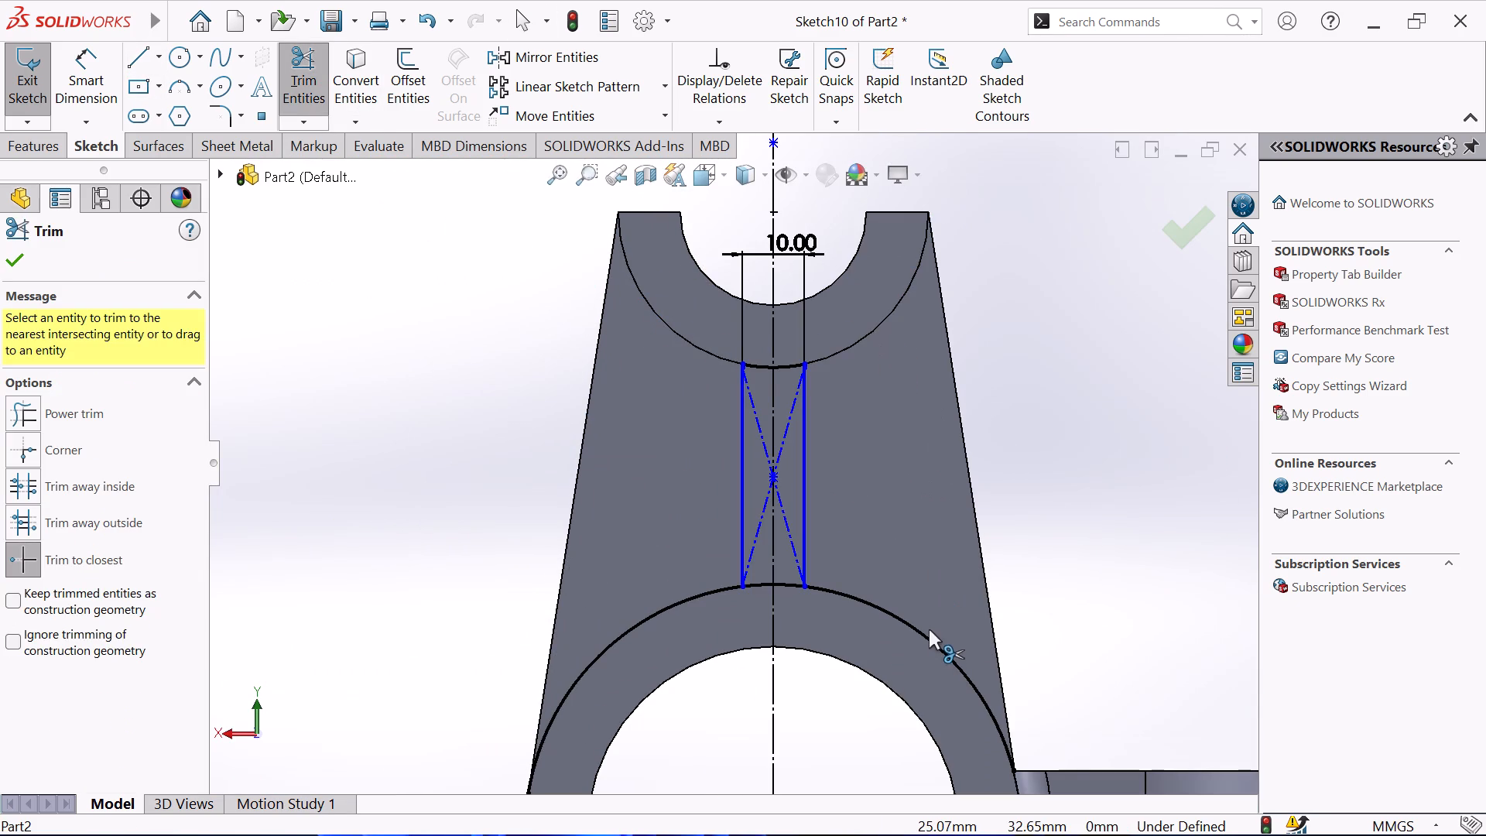
{"action": "left_click", "coordinate": [929, 629]}
{"action": "left_click", "coordinate": [924, 633]}
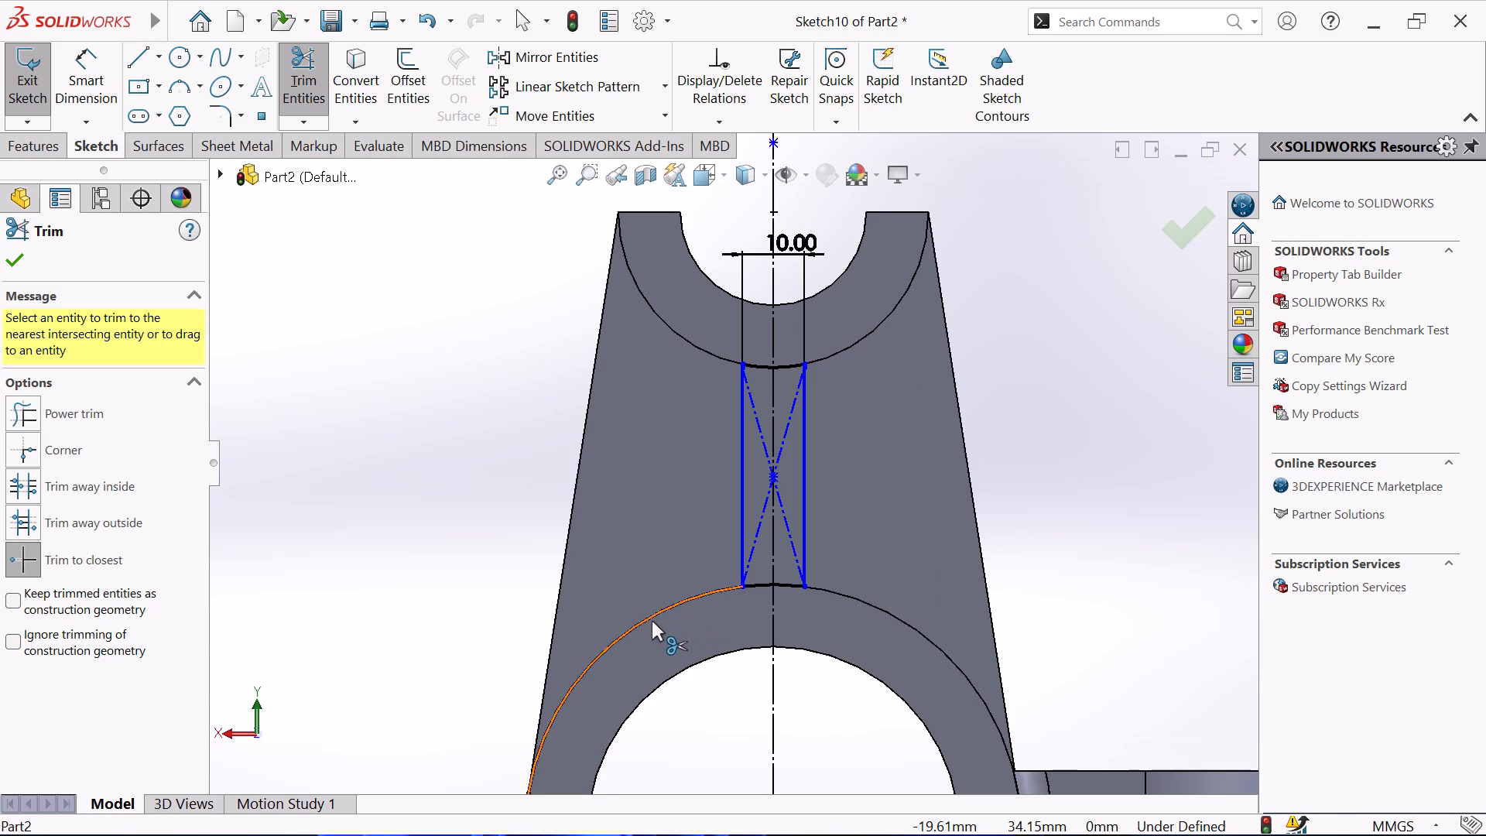
{"action": "left_click", "coordinate": [653, 621]}
{"action": "right_click", "coordinate": [501, 471]}
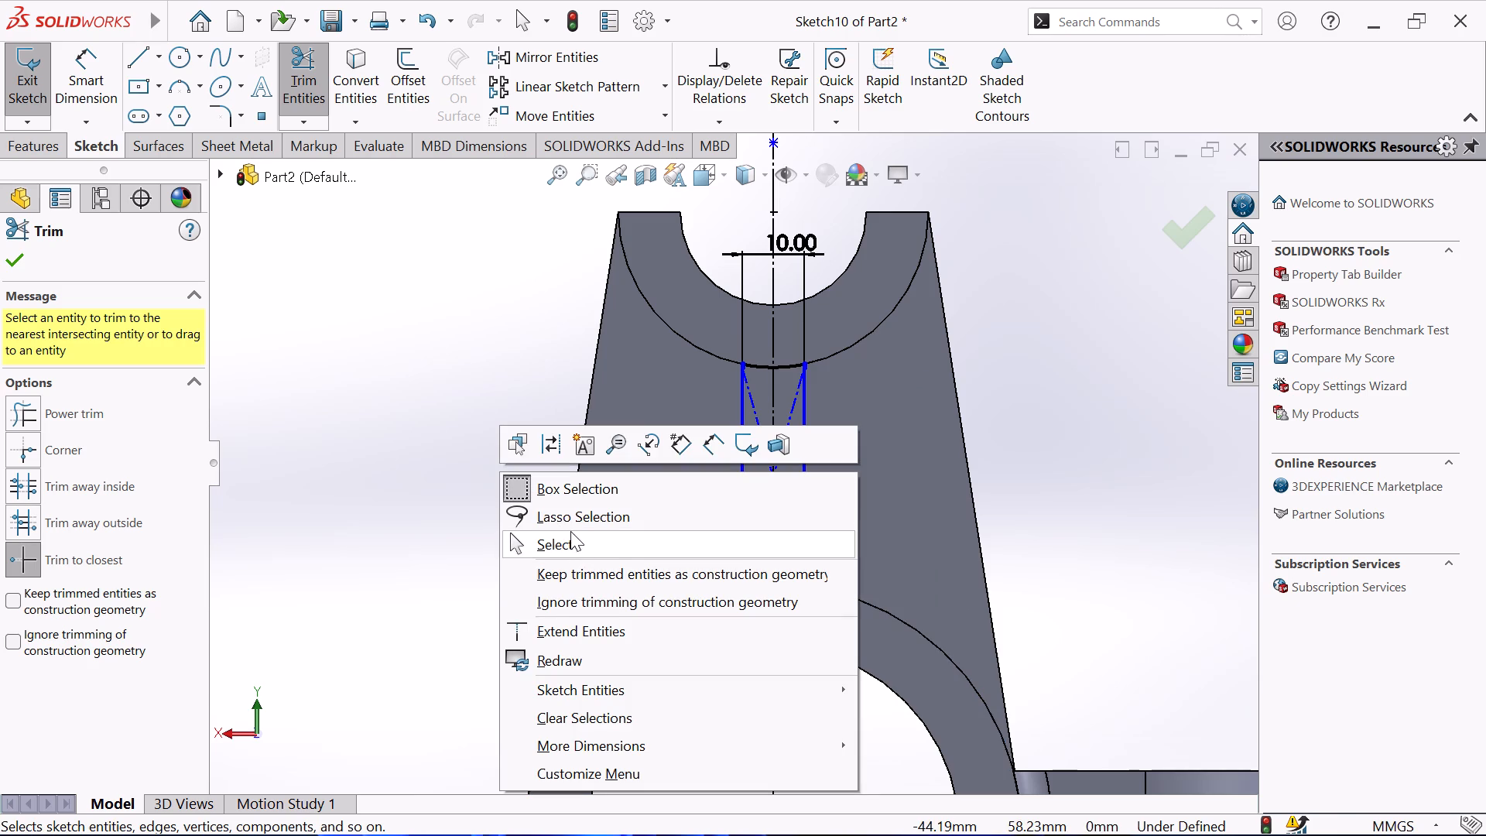
{"action": "left_click", "coordinate": [565, 544]}
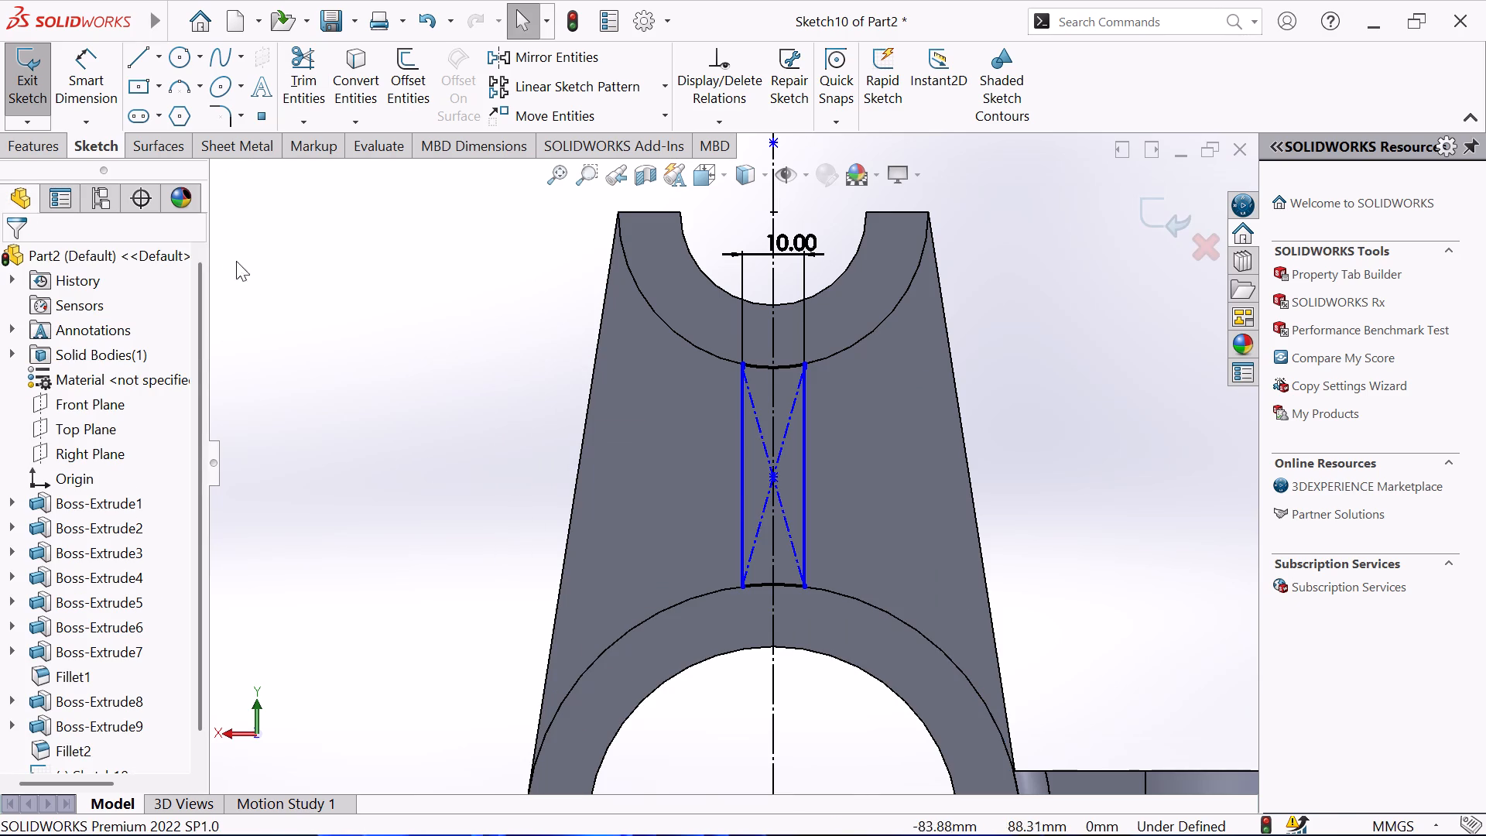
Dimension the length of one vertical side of the rib profile, keeping the proposed value.
{"action": "left_click", "coordinate": [85, 97]}
{"action": "left_click", "coordinate": [744, 471]}
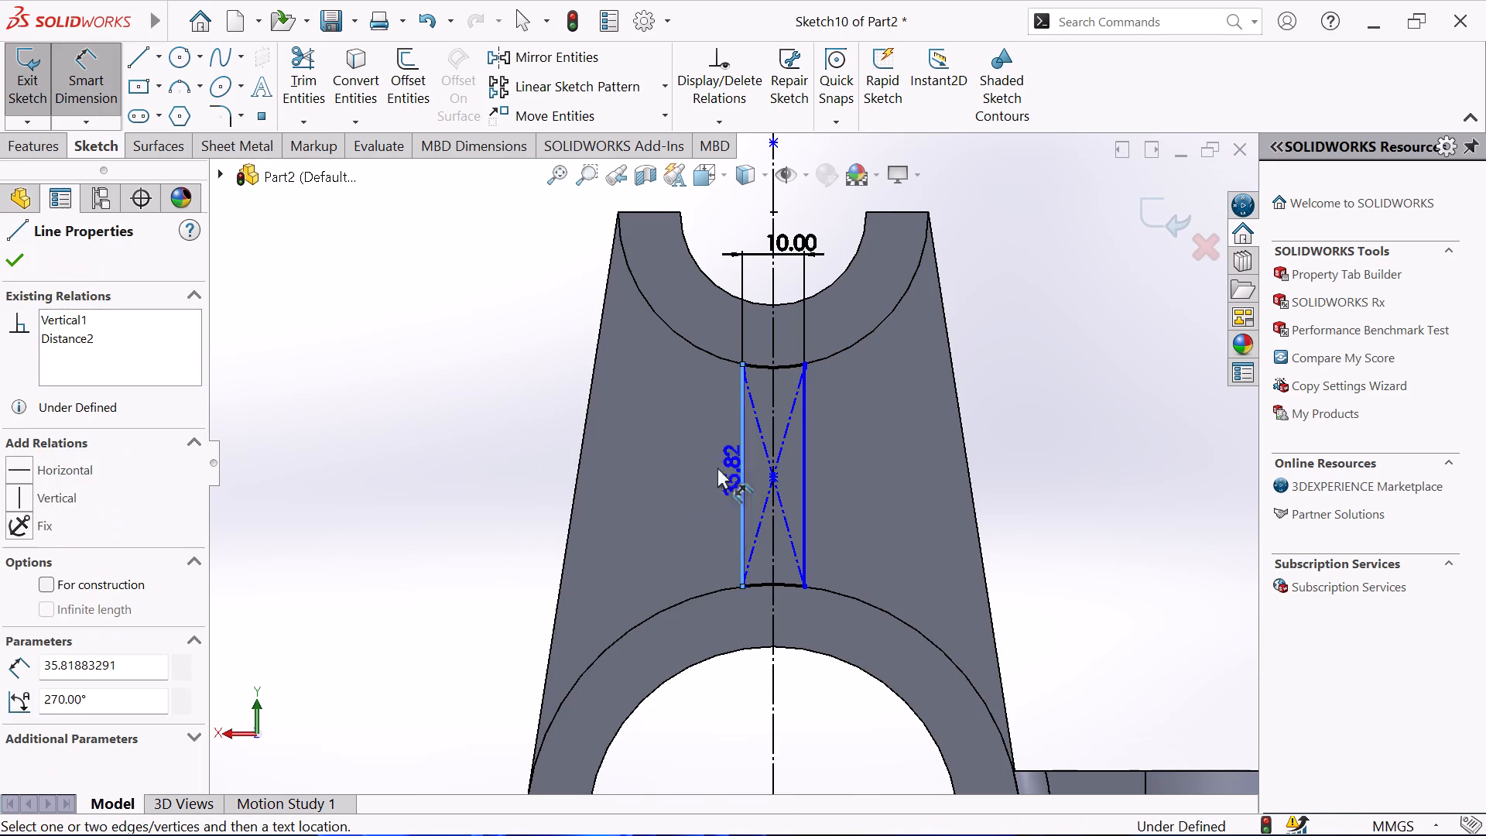
{"action": "left_click", "coordinate": [632, 461]}
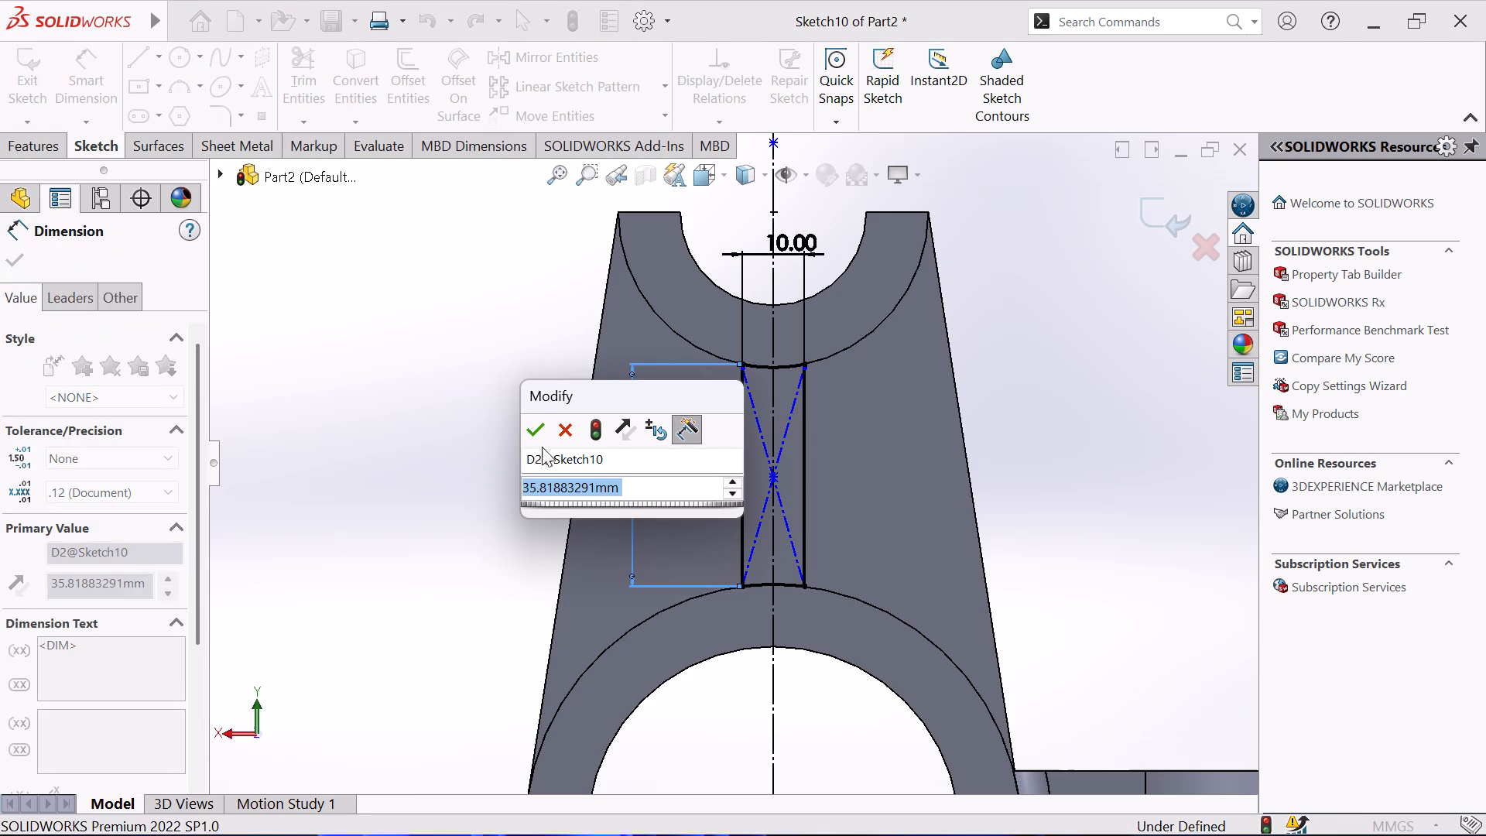
{"action": "left_click", "coordinate": [531, 424]}
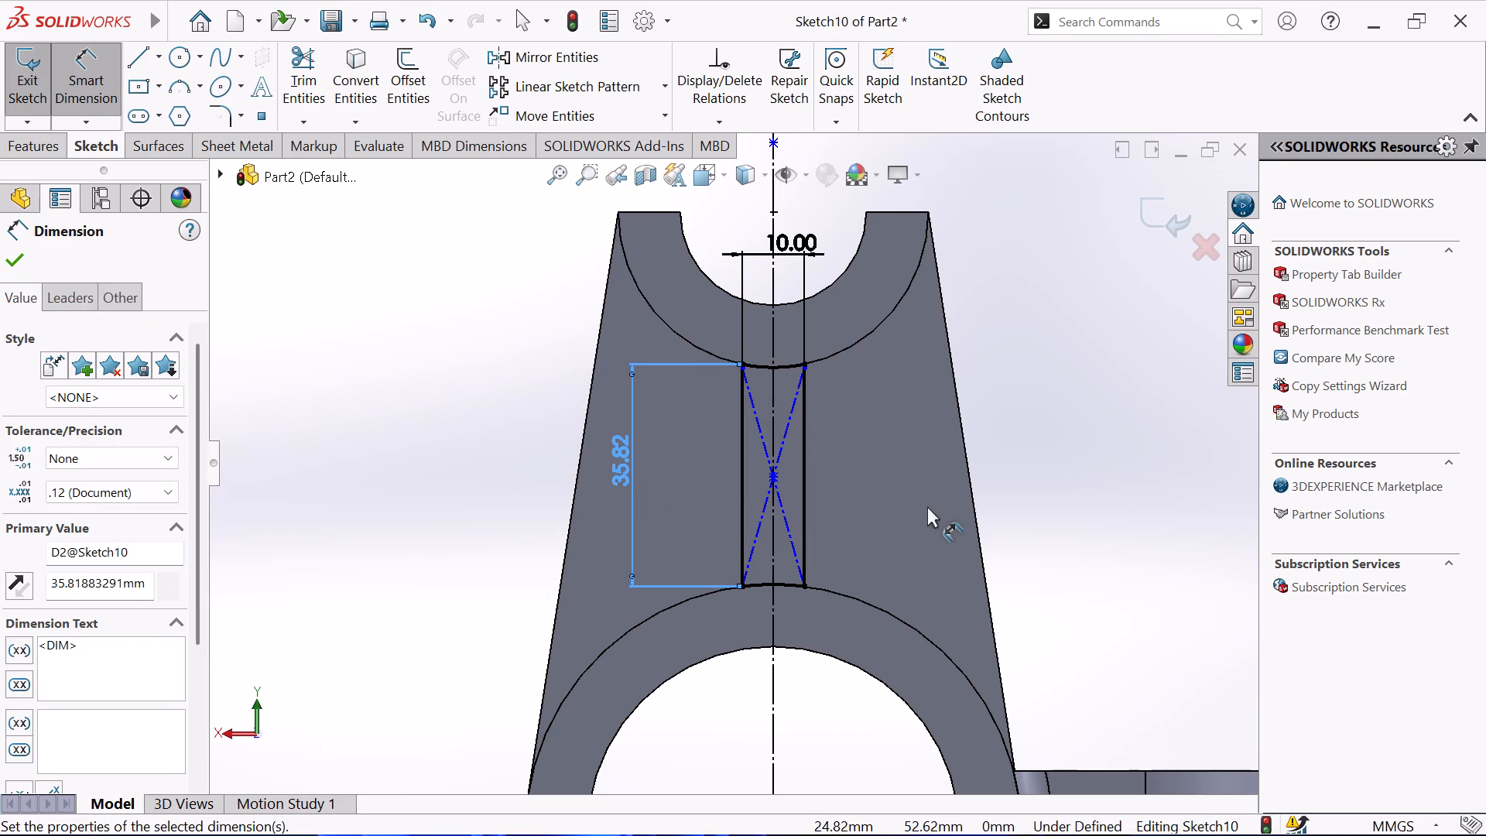
{"action": "right_click", "coordinate": [1245, 499]}
{"action": "left_click", "coordinate": [1082, 465]}
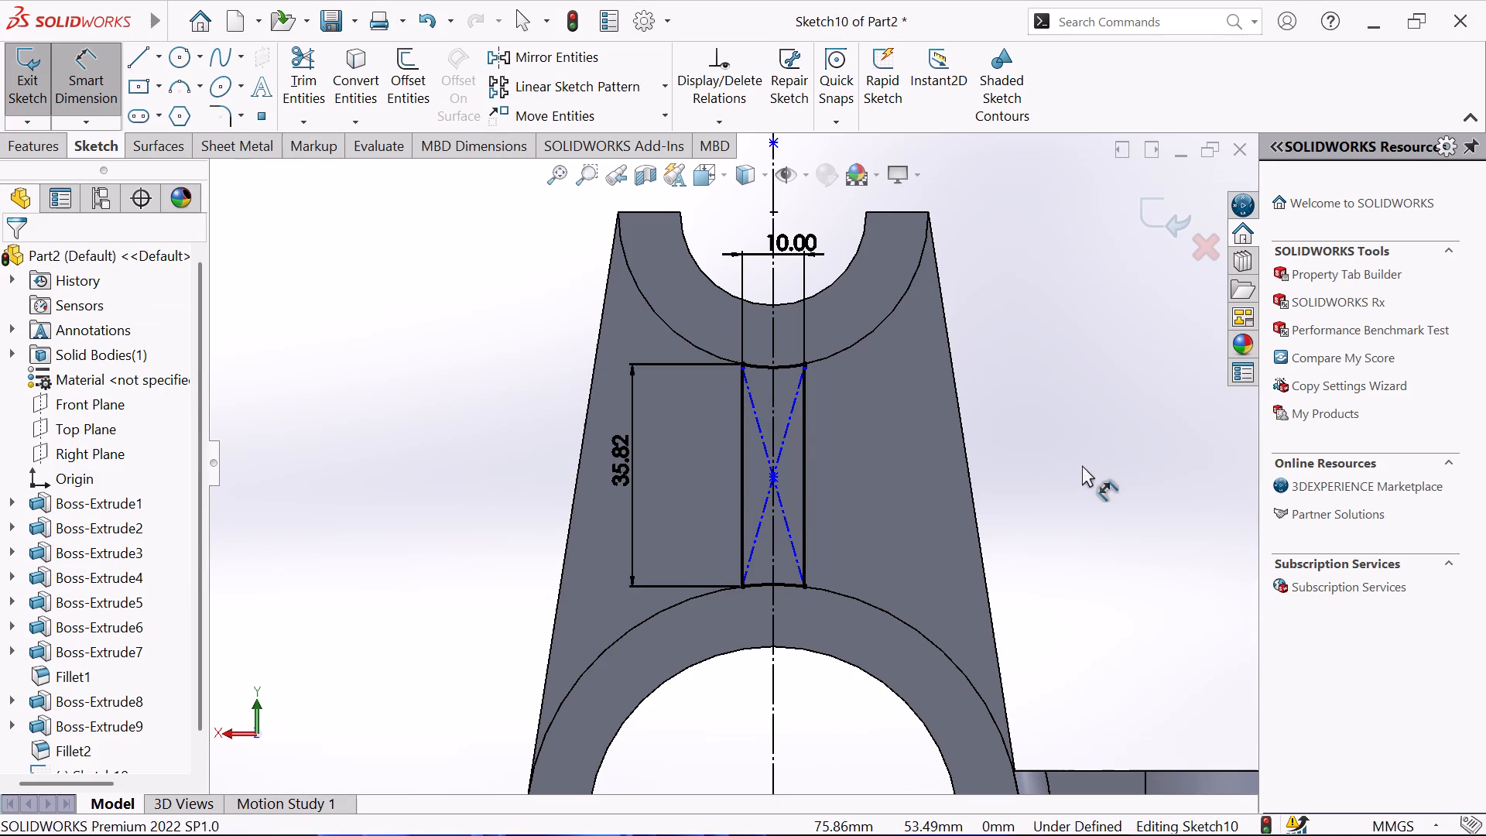
{"action": "right_click", "coordinate": [1079, 467]}
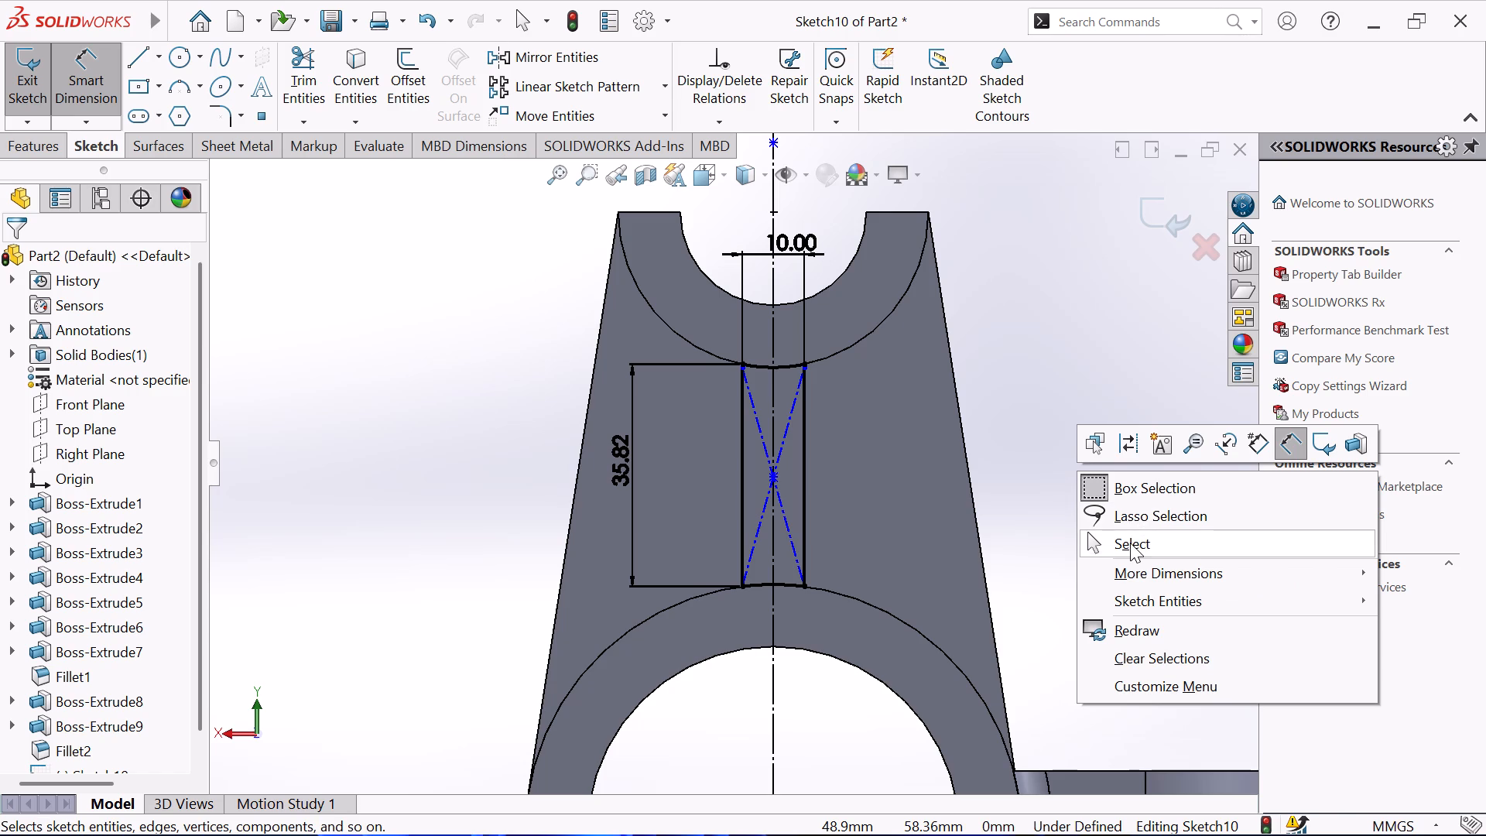
{"action": "left_click", "coordinate": [1130, 543]}
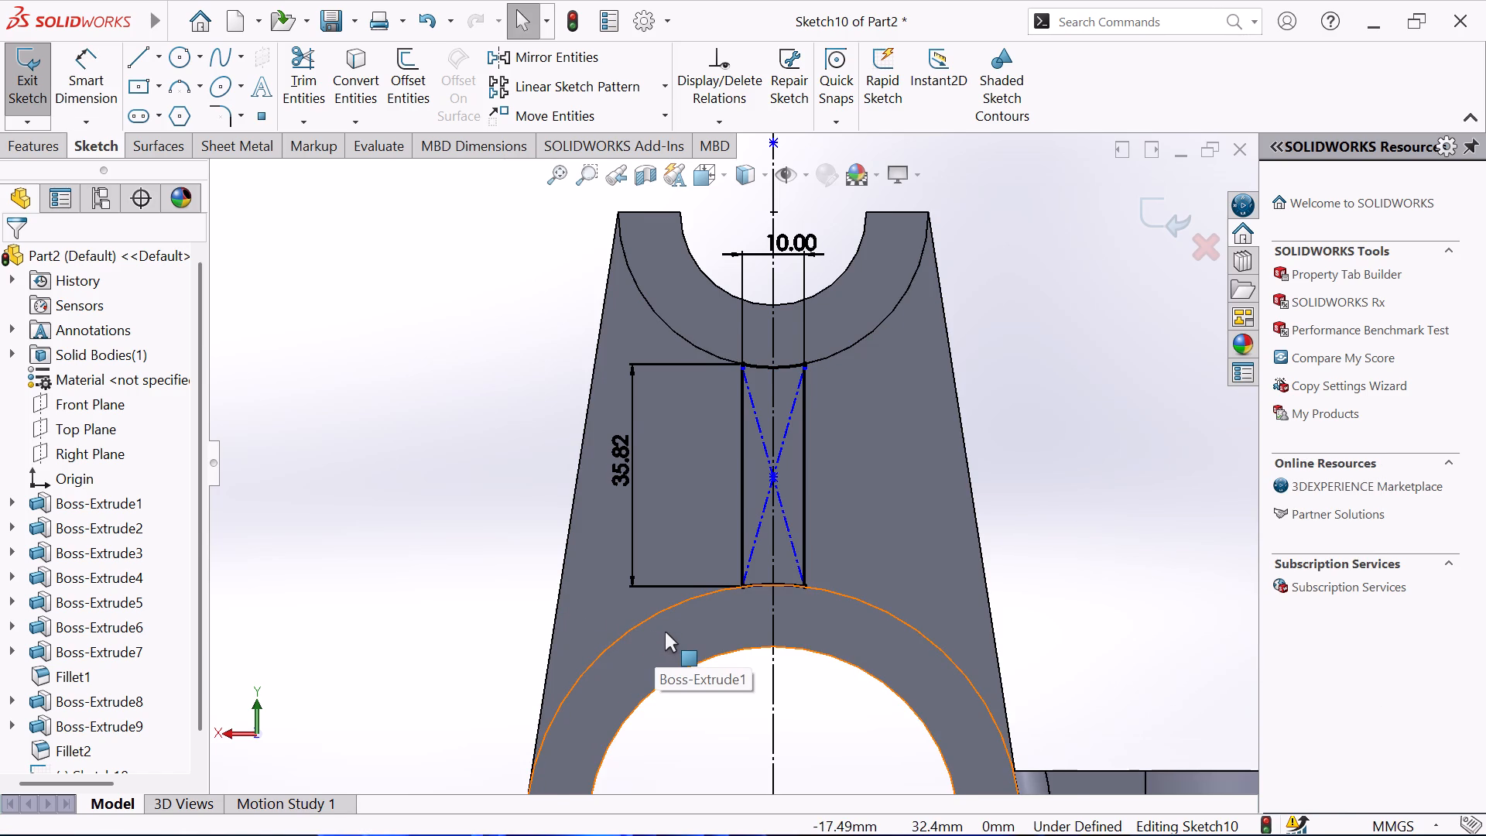
Delete both diagonal construction lines inside the rib profile.
{"action": "scroll", "coordinate": [665, 632], "scroll_direction": "up", "scroll_amount": 1}
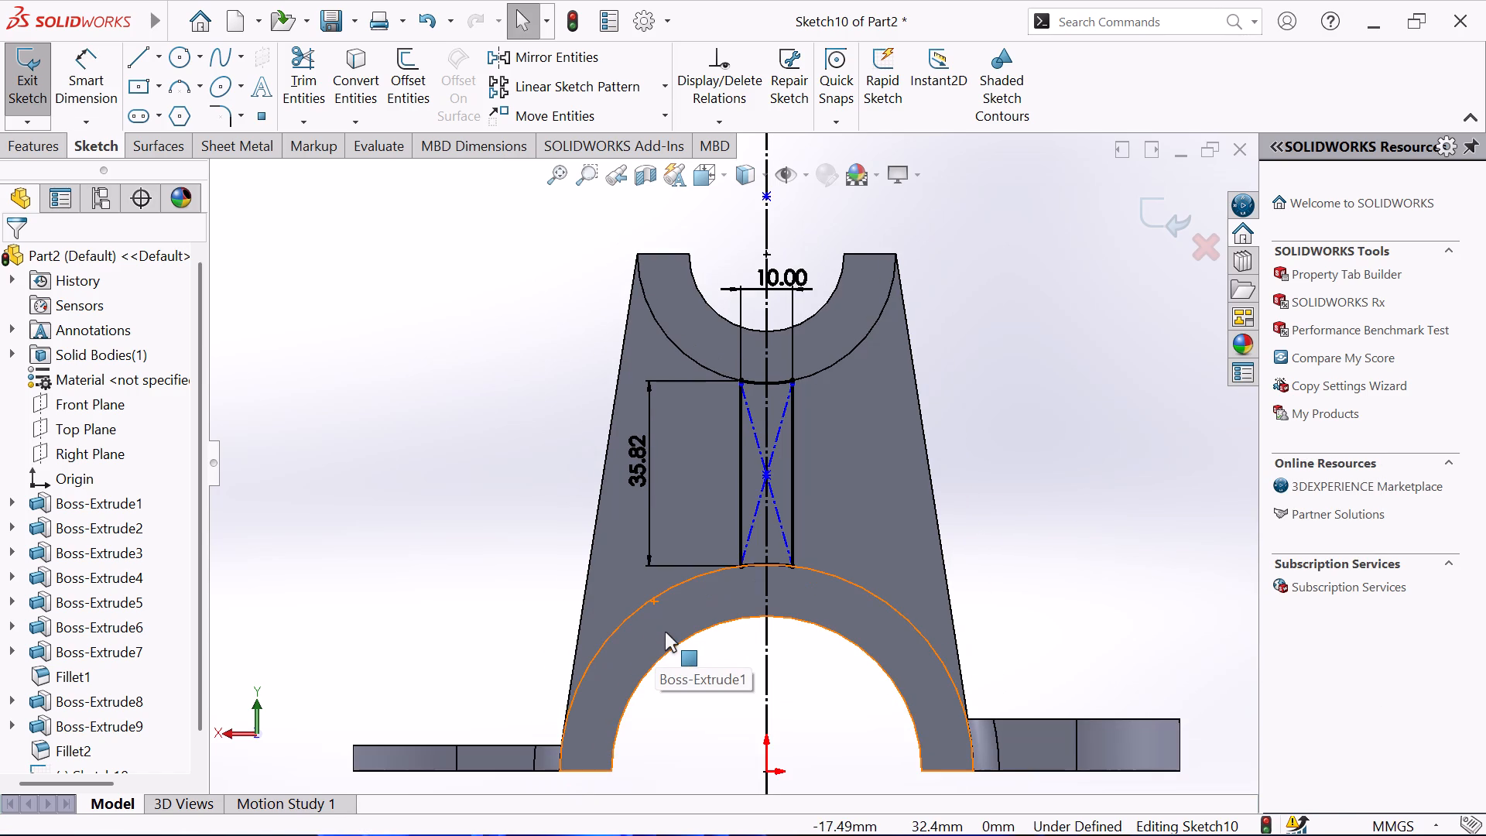
{"action": "scroll", "coordinate": [779, 674], "scroll_direction": "up", "scroll_amount": 1}
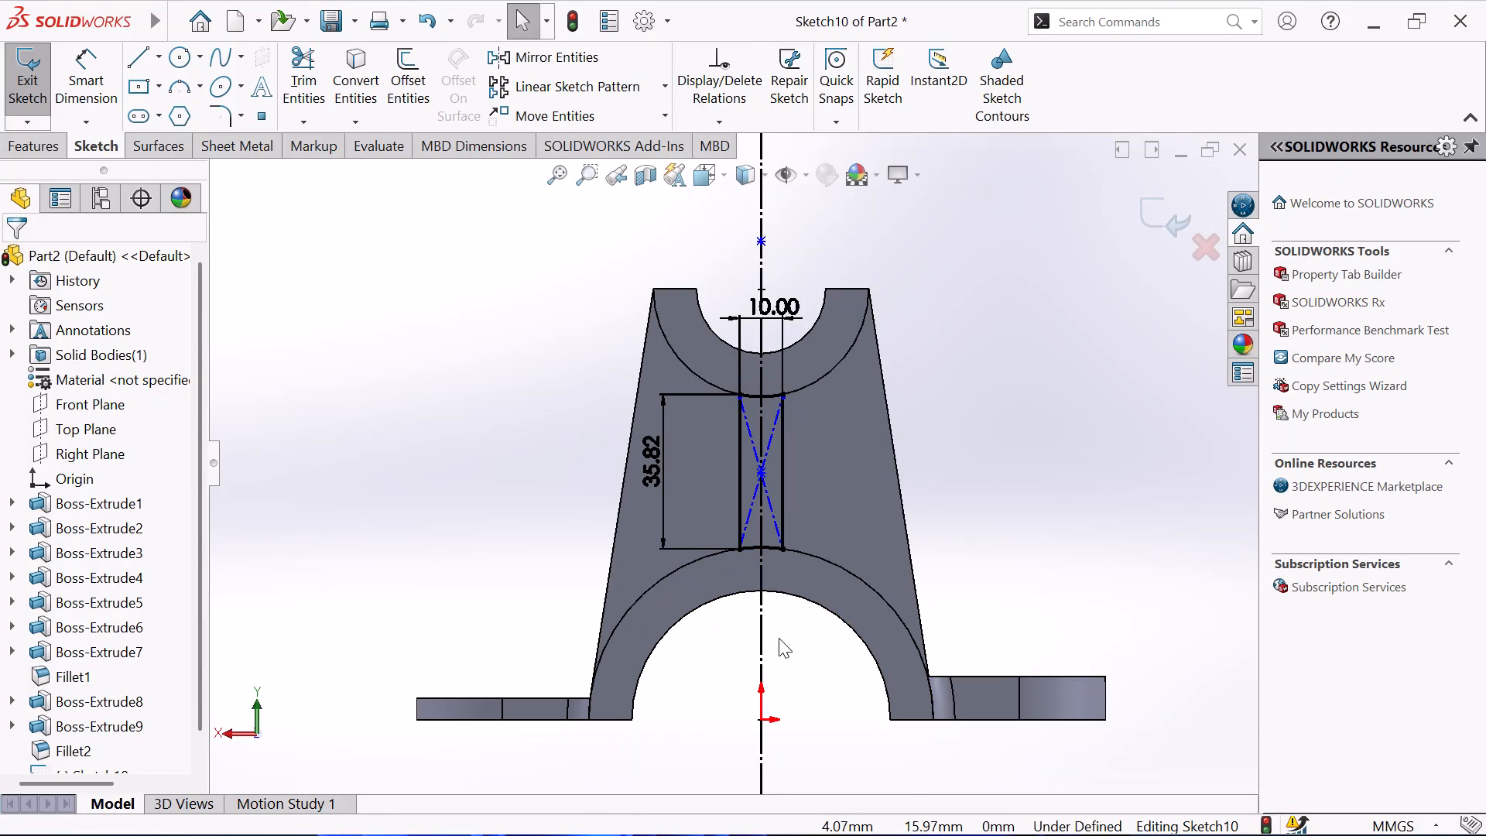
{"action": "scroll", "coordinate": [771, 409], "scroll_direction": "up", "scroll_amount": 1}
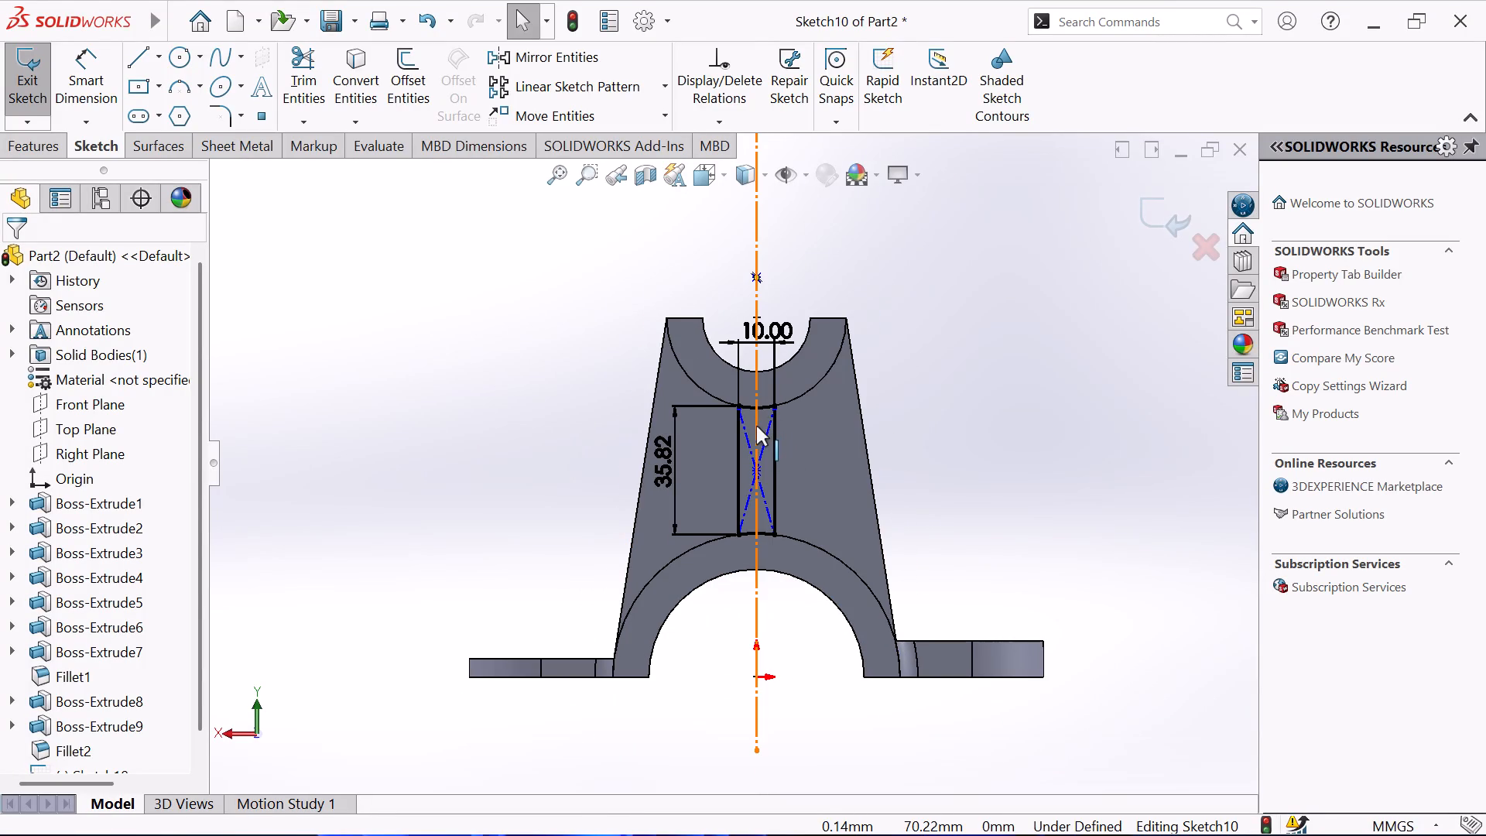
{"action": "scroll", "coordinate": [766, 430], "scroll_direction": "down", "scroll_amount": 1}
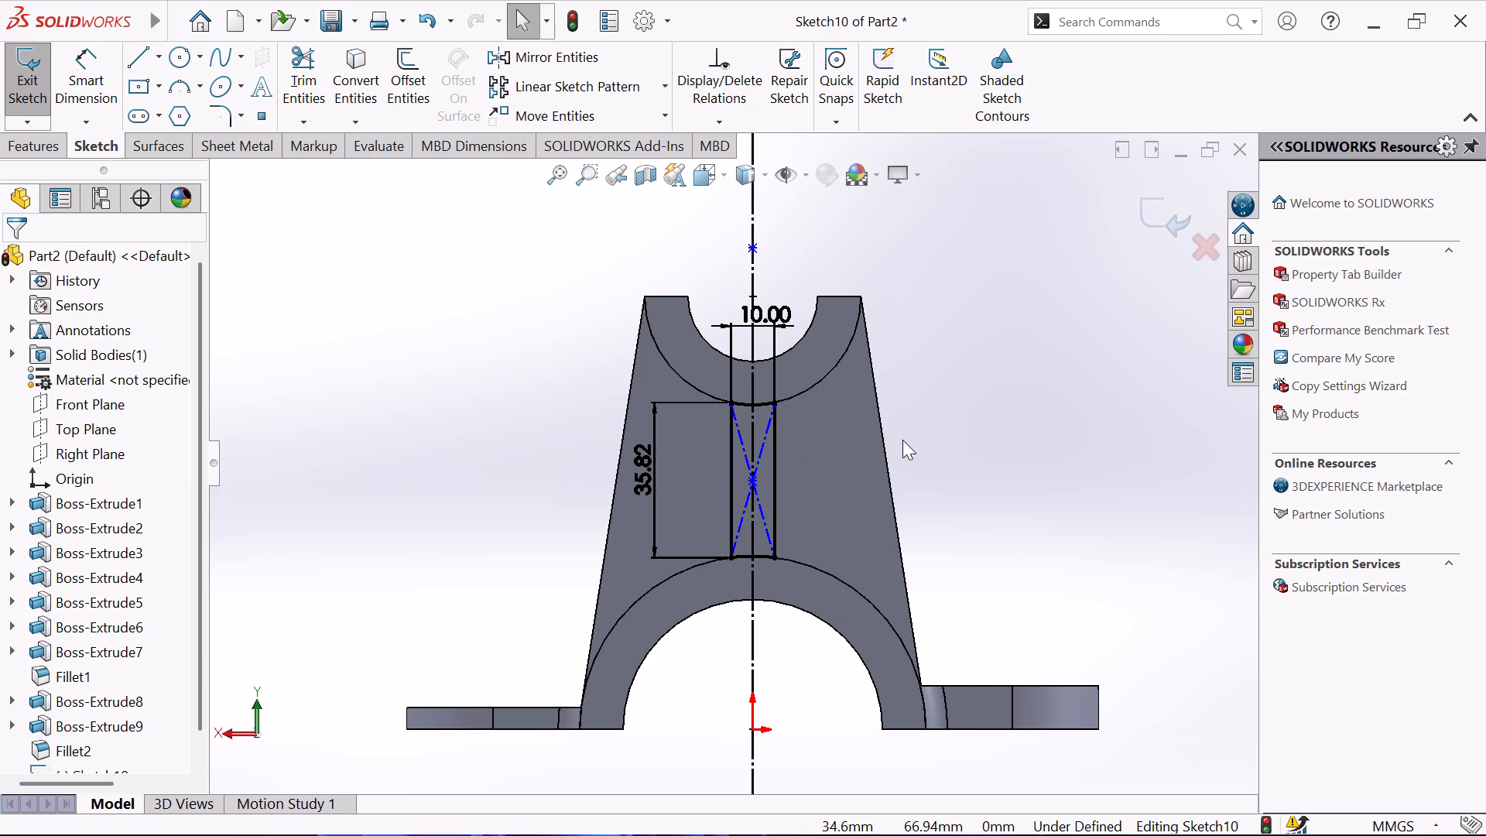
{"action": "scroll", "coordinate": [709, 455], "scroll_direction": "down", "scroll_amount": 3}
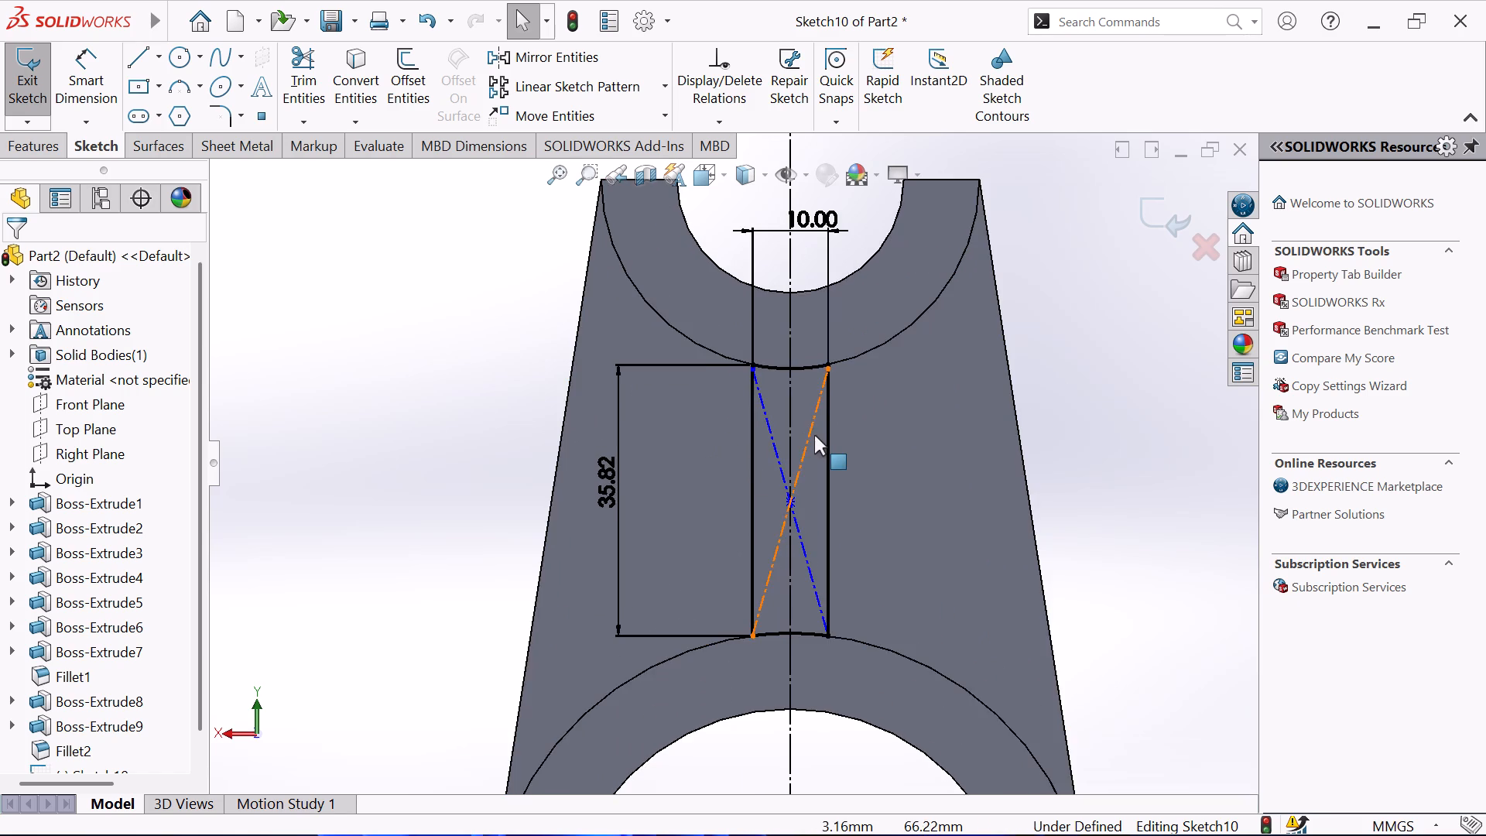
{"action": "left_click", "coordinate": [807, 429]}
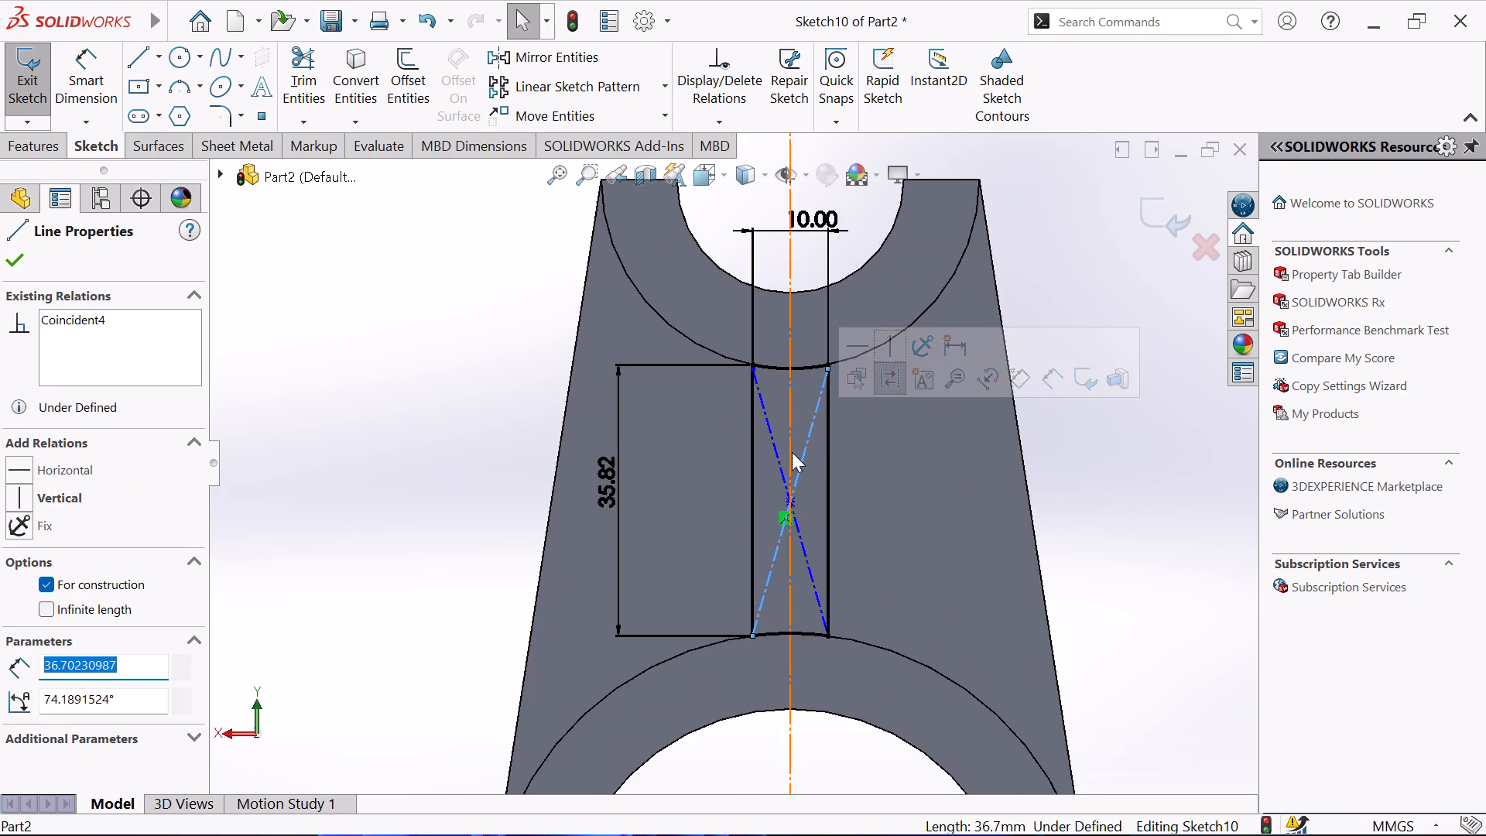
{"action": "key", "text": "Delete"}
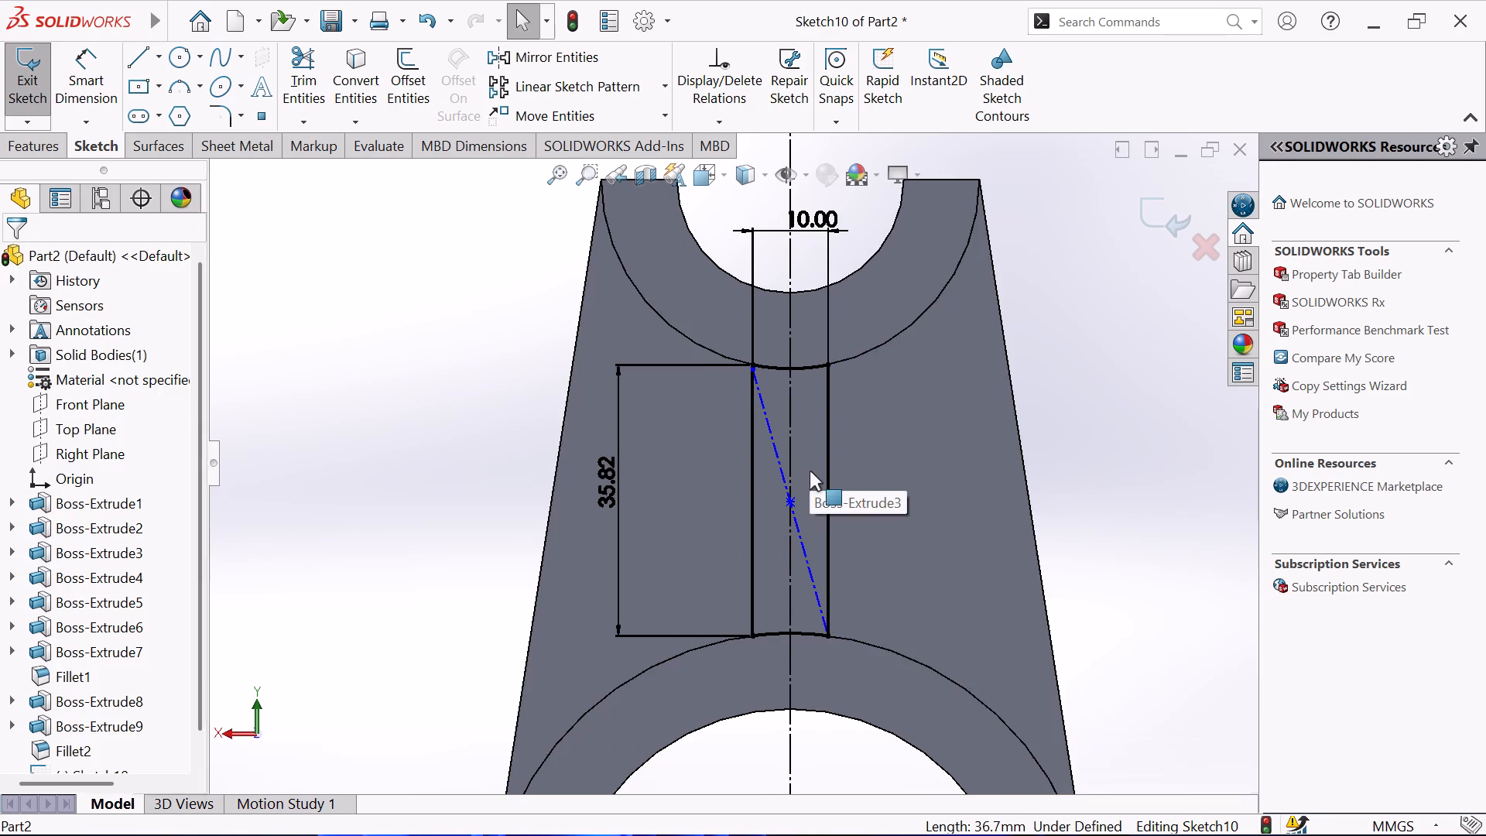
{"action": "left_click", "coordinate": [799, 536]}
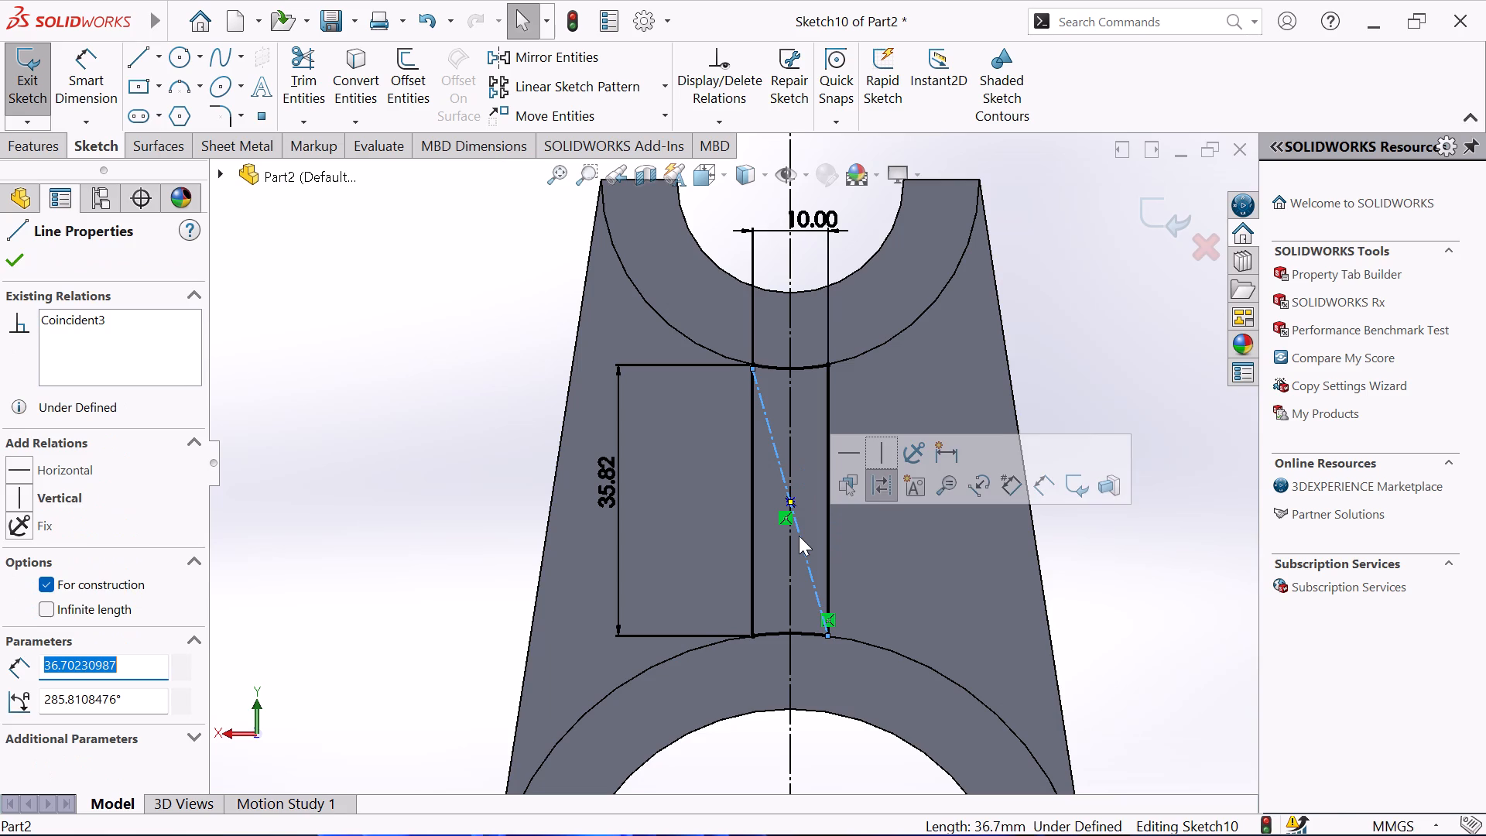
{"action": "key", "text": "Delete"}
Examine the closed rib profile and its position on the web from the front, side and an oblique angle.
{"action": "scroll", "coordinate": [799, 536], "scroll_direction": "down", "scroll_amount": 3}
{"action": "scroll", "coordinate": [796, 532], "scroll_direction": "up", "scroll_amount": 2}
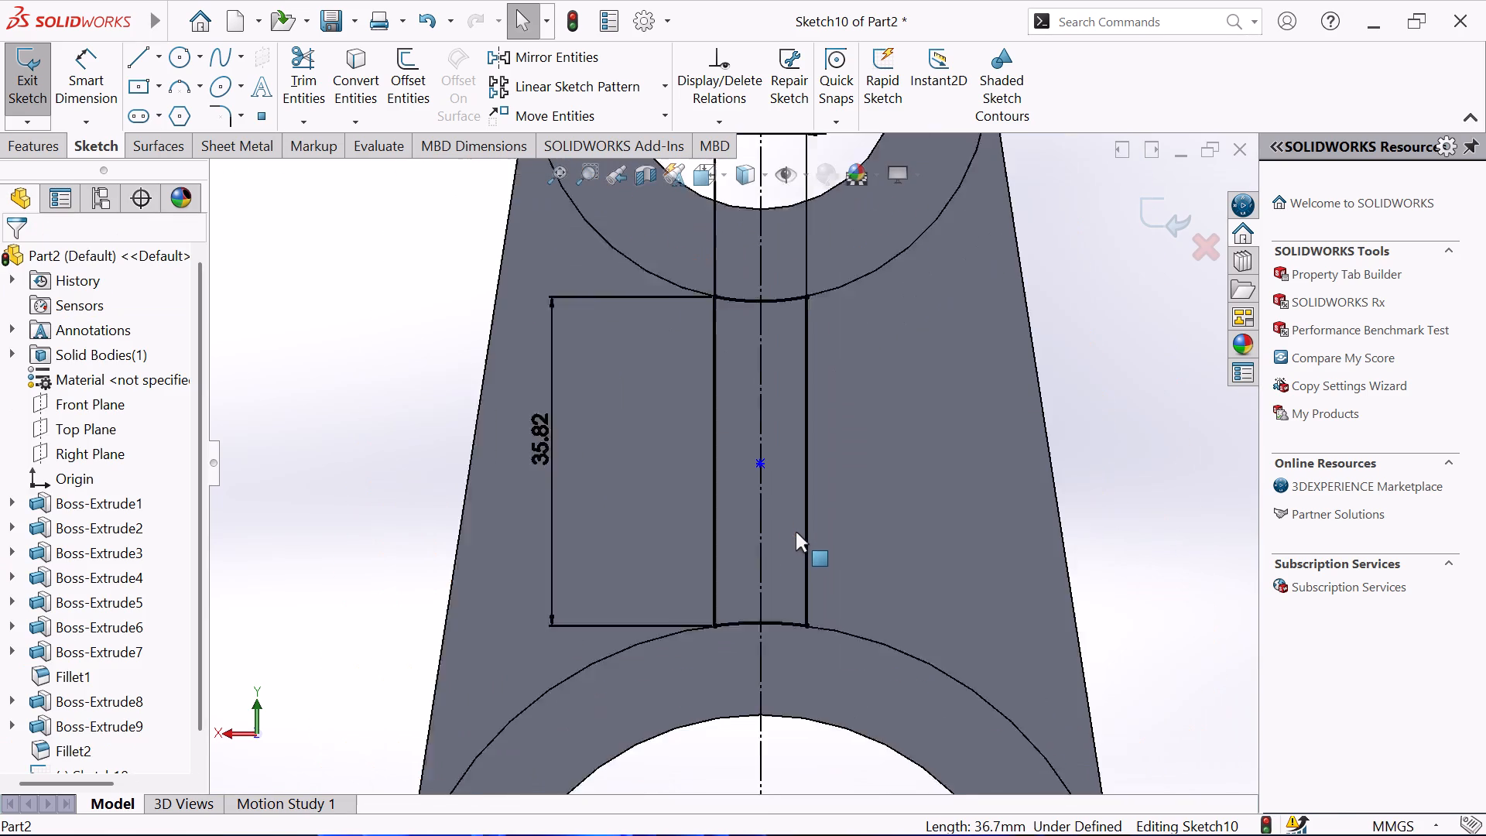
{"action": "scroll", "coordinate": [796, 532], "scroll_direction": "up", "scroll_amount": 1}
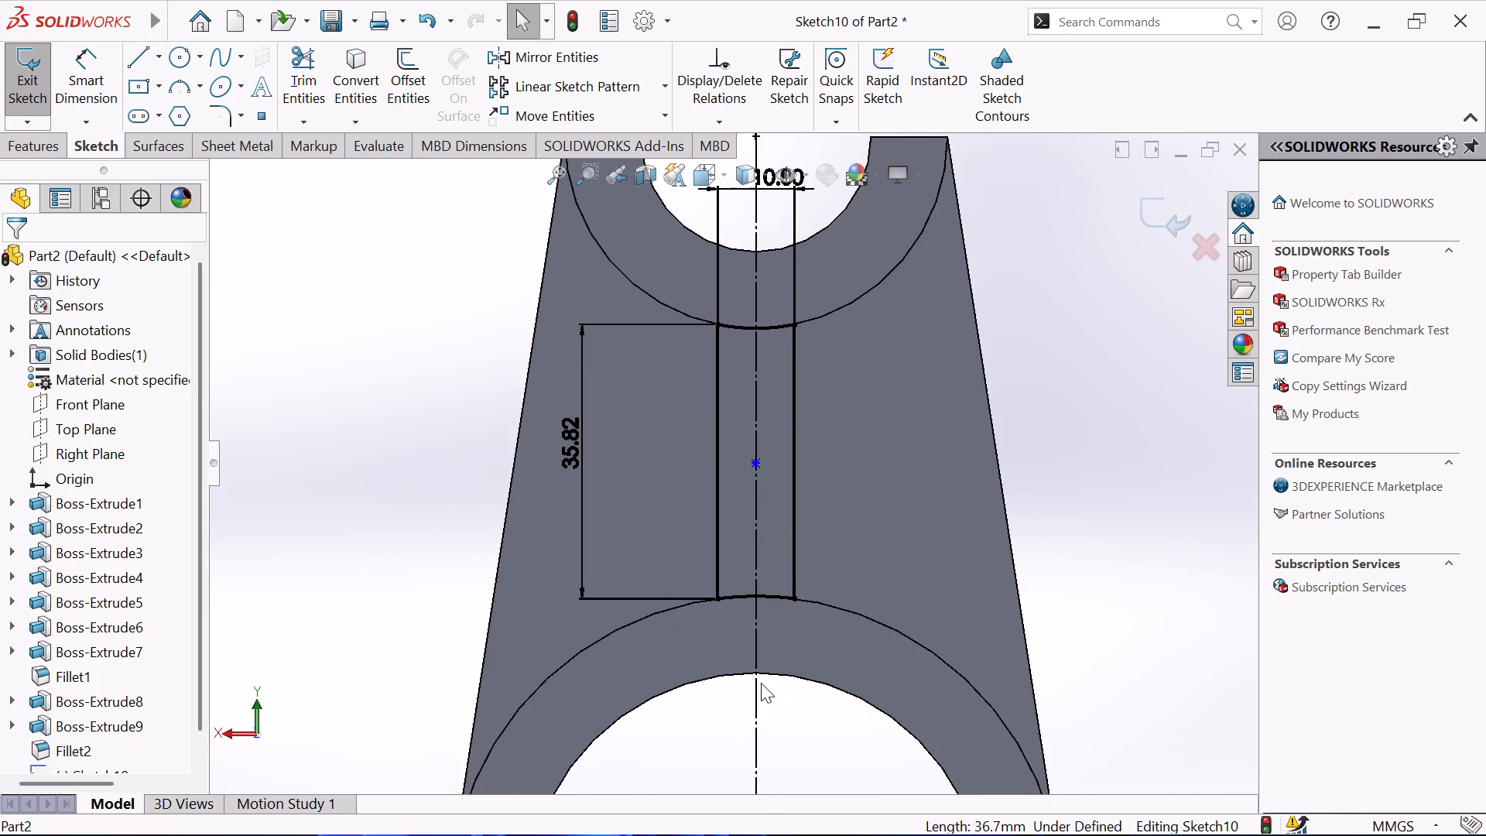
{"action": "scroll", "coordinate": [820, 508], "scroll_direction": "up", "scroll_amount": 2}
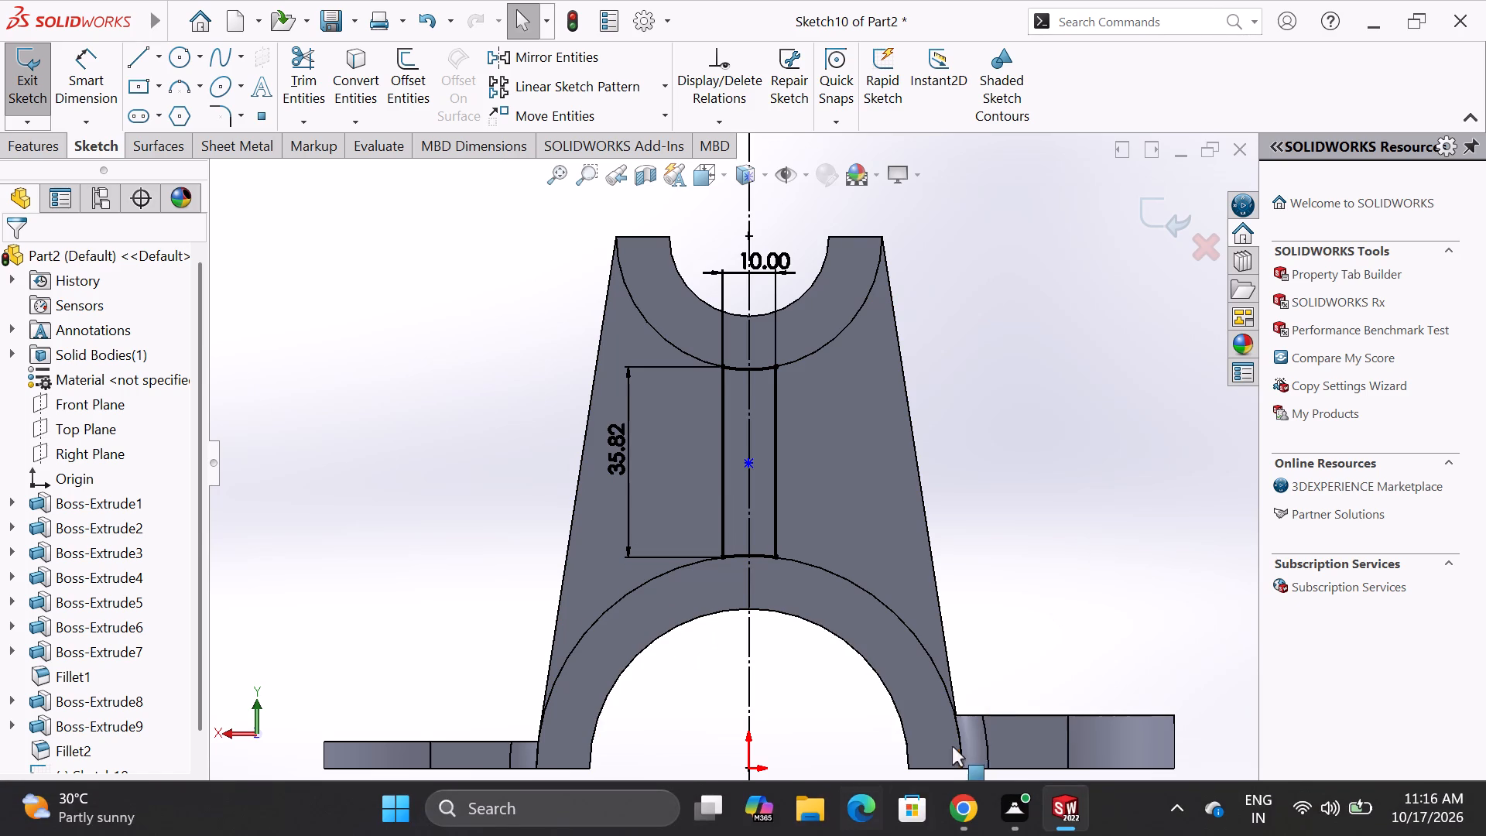
{"action": "scroll", "coordinate": [903, 536], "scroll_direction": "up", "scroll_amount": 2}
{"action": "middle_click_drag", "start_coordinate": [912, 521], "coordinate": [731, 571]}
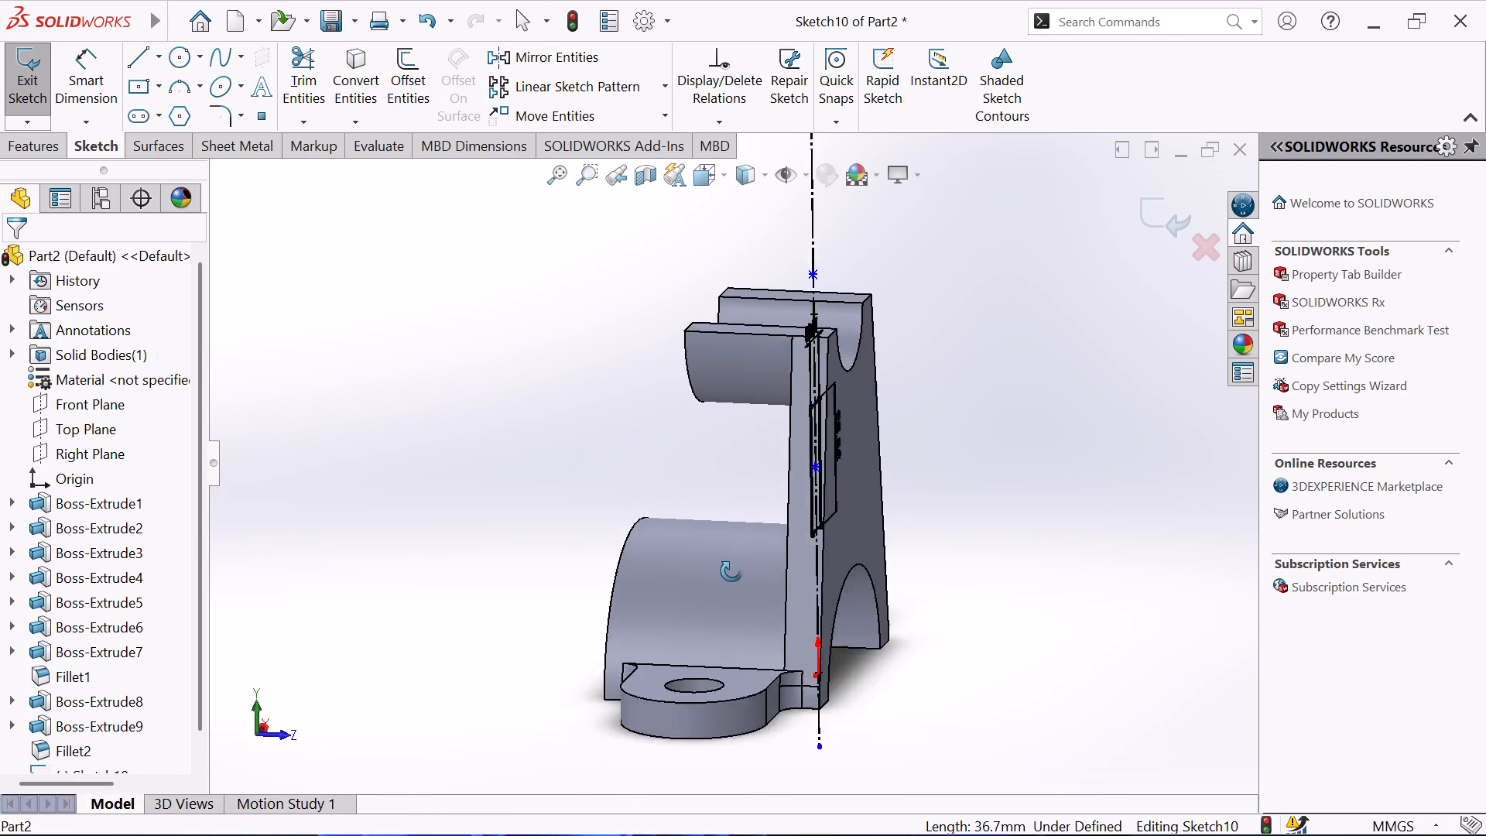
{"action": "middle_click_drag", "start_coordinate": [731, 571], "coordinate": [764, 551]}
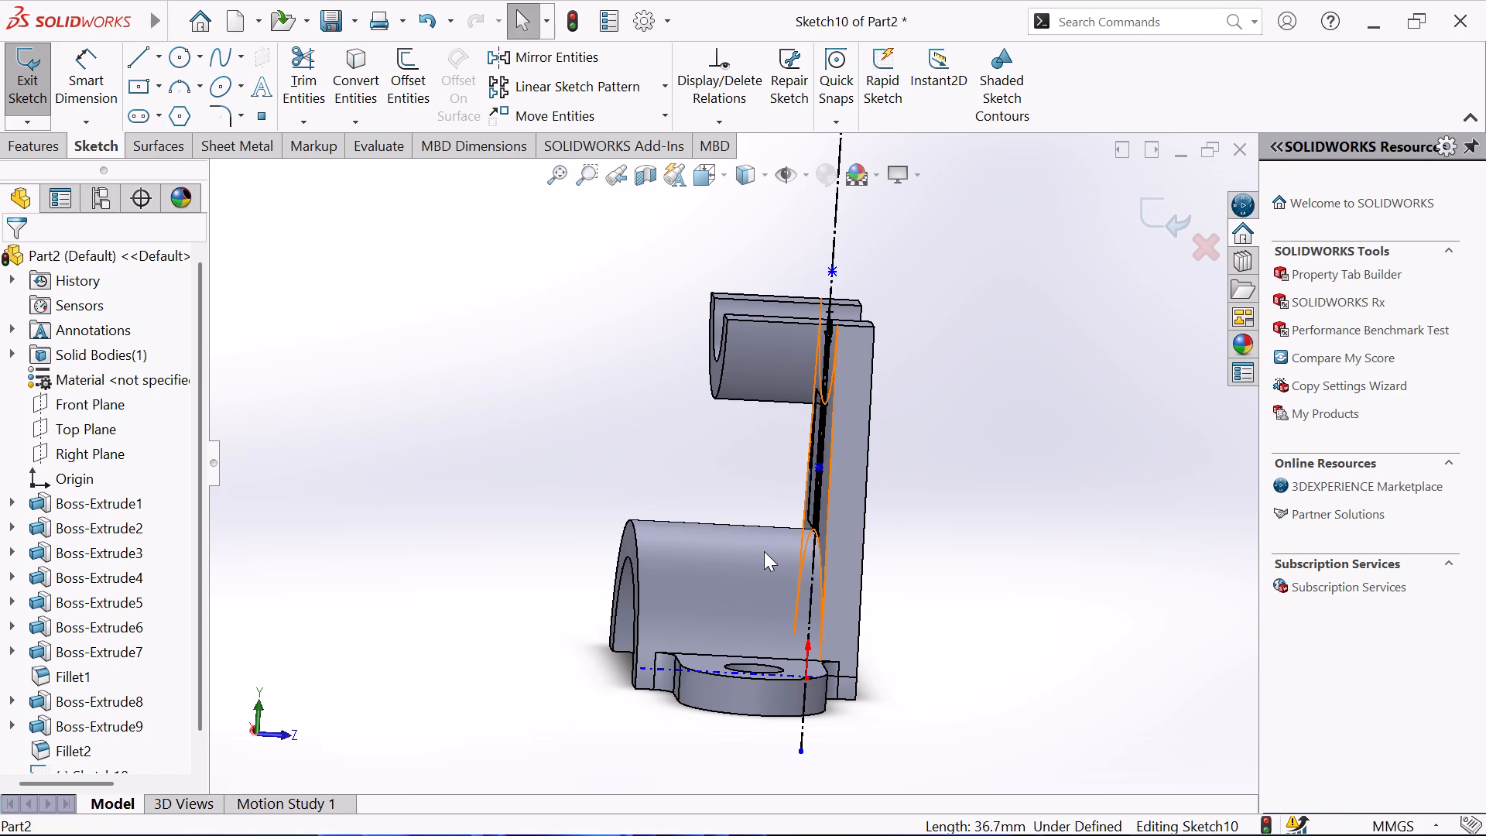
{"action": "middle_click_drag", "start_coordinate": [923, 567], "coordinate": [1075, 613]}
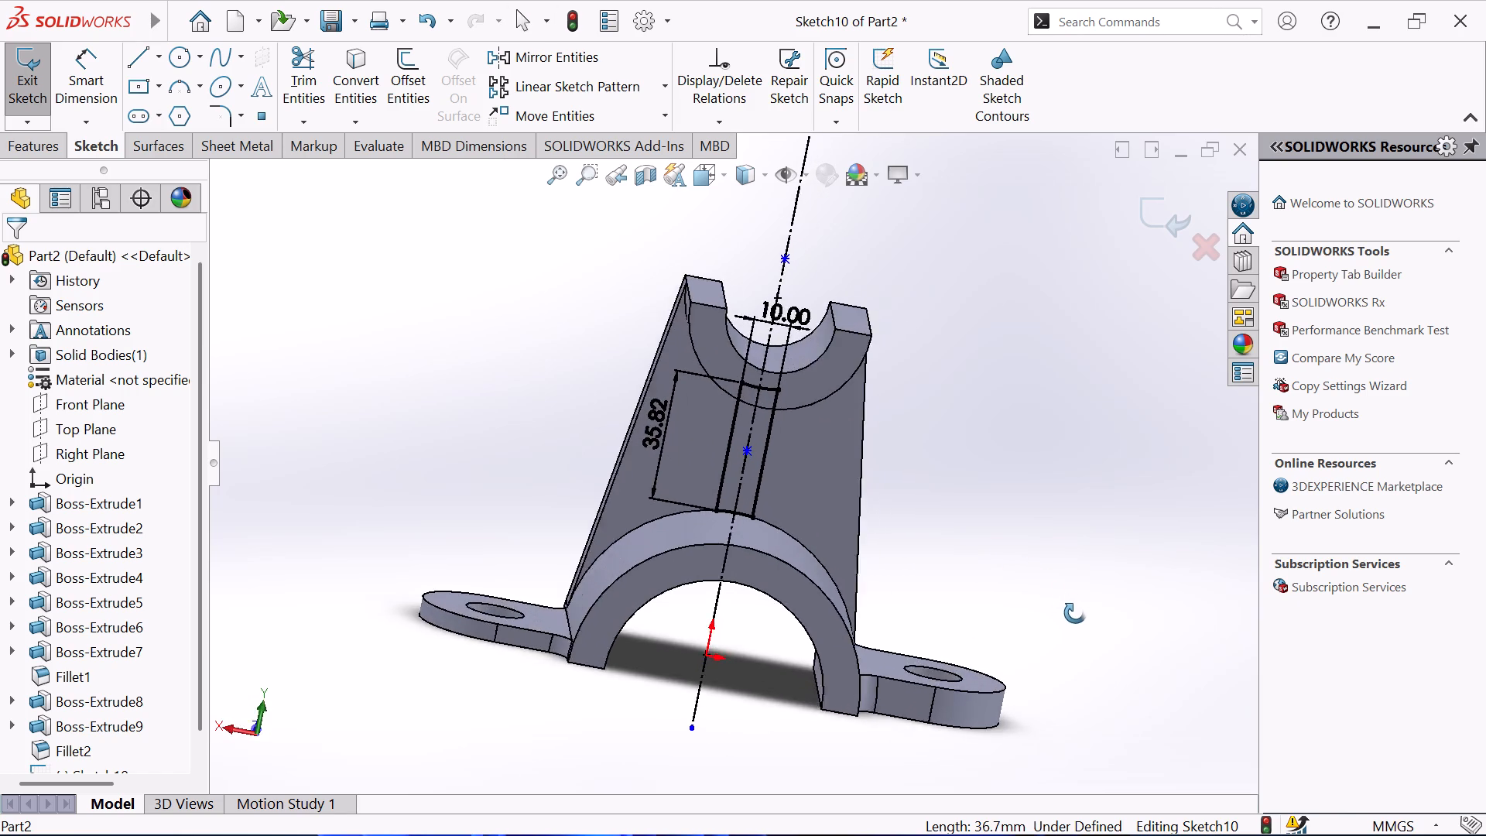
Extrude the closed rib profile Up To Surface, ending at the front face of the lower half-ring, merged with the body.
{"action": "middle_click_drag", "start_coordinate": [1075, 613], "coordinate": [1070, 546]}
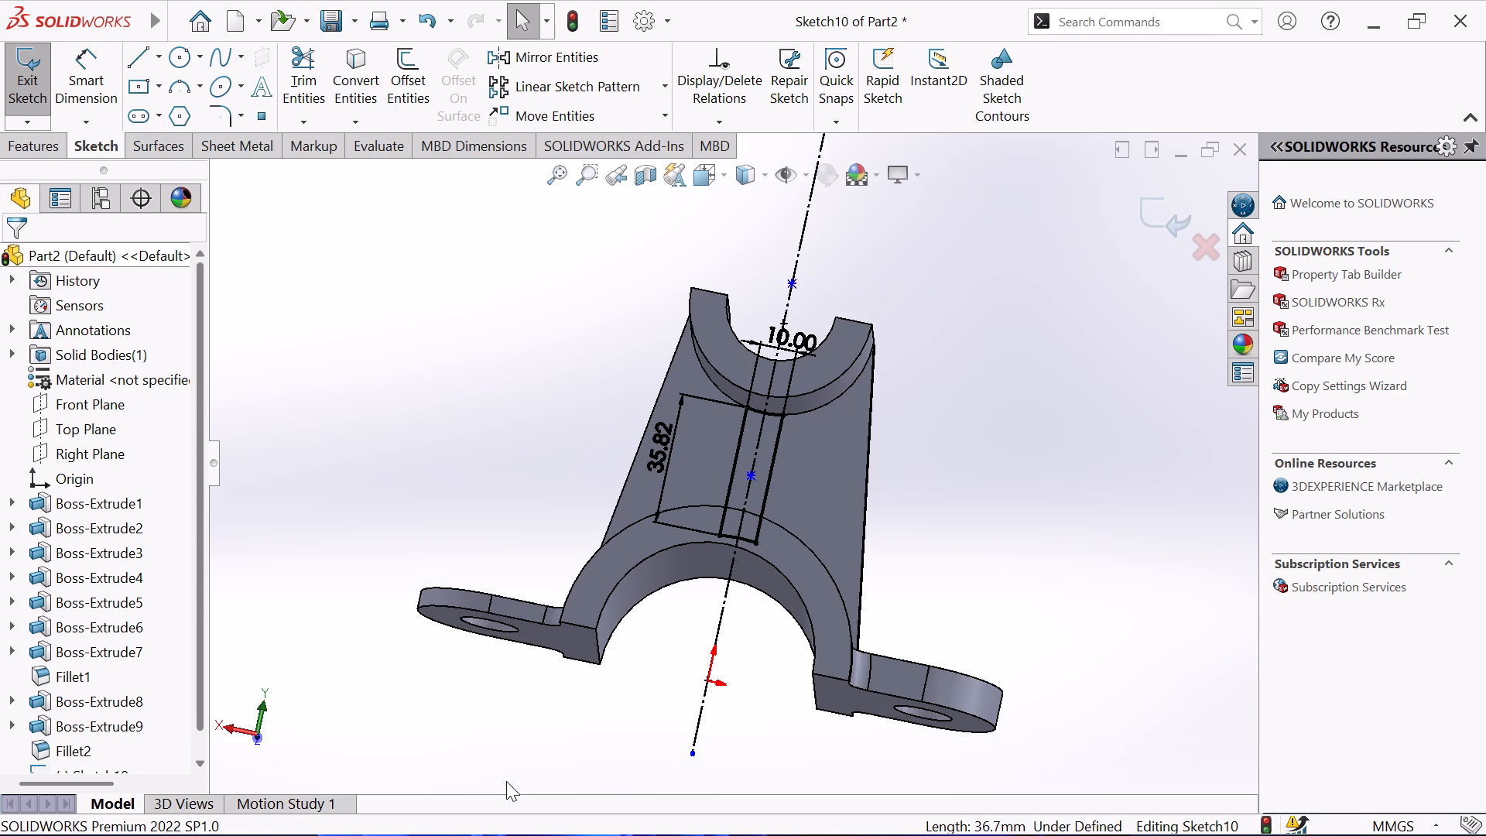
{"action": "scroll", "coordinate": [1214, 574], "scroll_direction": "up", "scroll_amount": 2}
{"action": "middle_click_drag", "start_coordinate": [789, 417], "coordinate": [691, 434]}
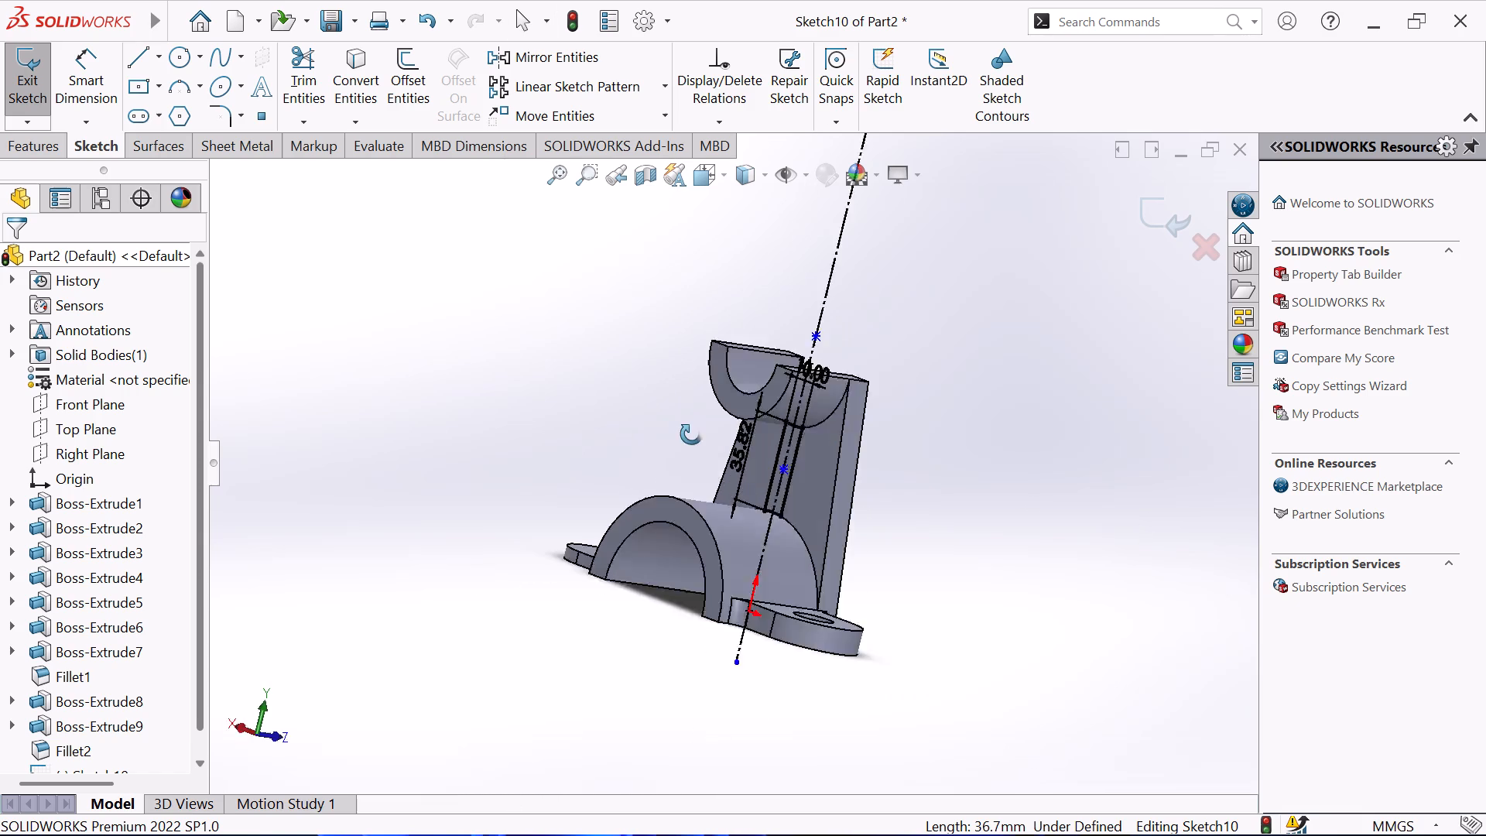
{"action": "middle_click_drag", "start_coordinate": [691, 434], "coordinate": [645, 463]}
{"action": "scroll", "coordinate": [645, 457], "scroll_direction": "down", "scroll_amount": 1}
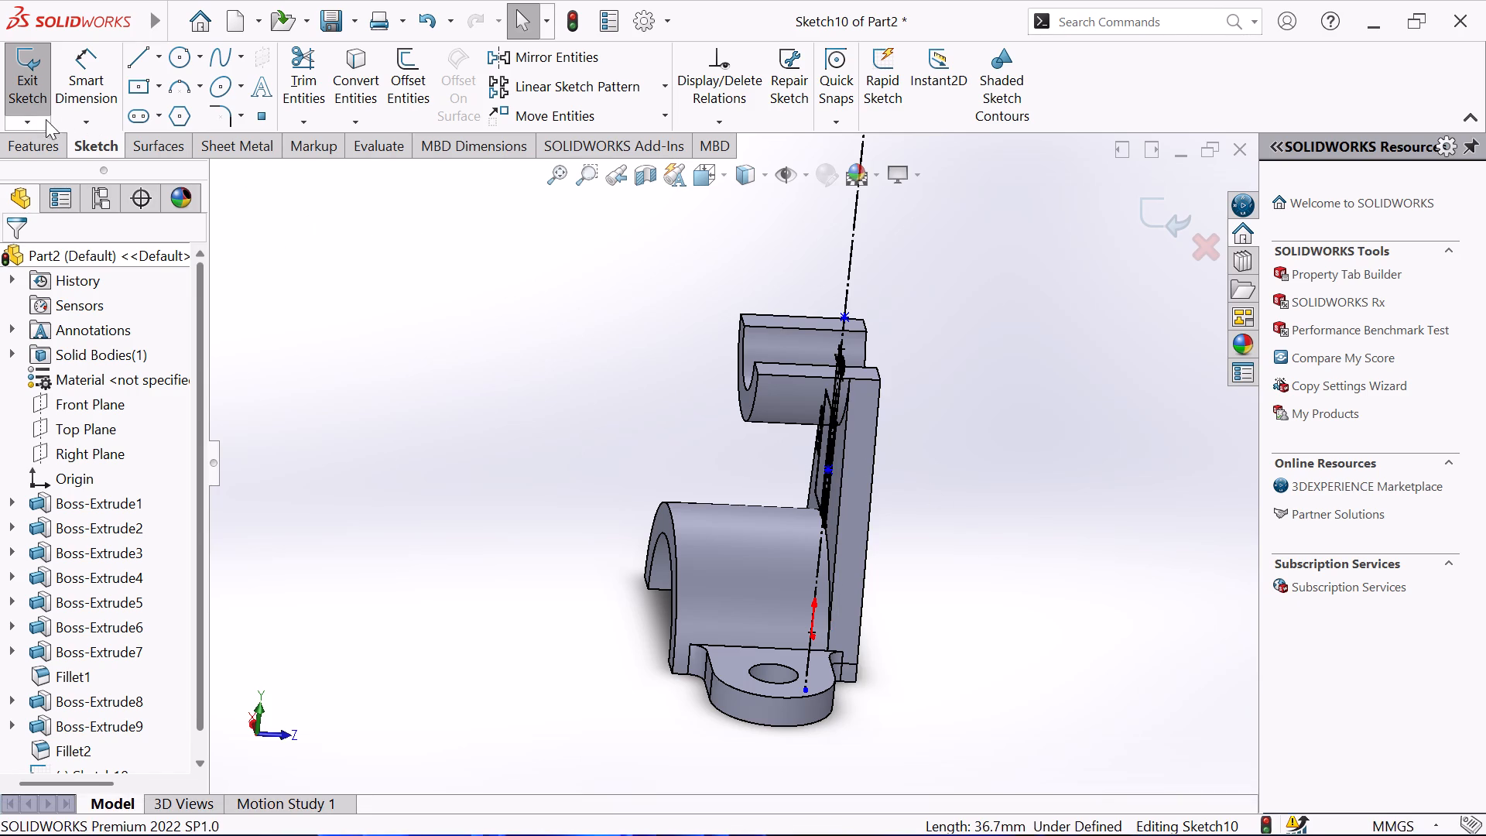
{"action": "left_click", "coordinate": [22, 145]}
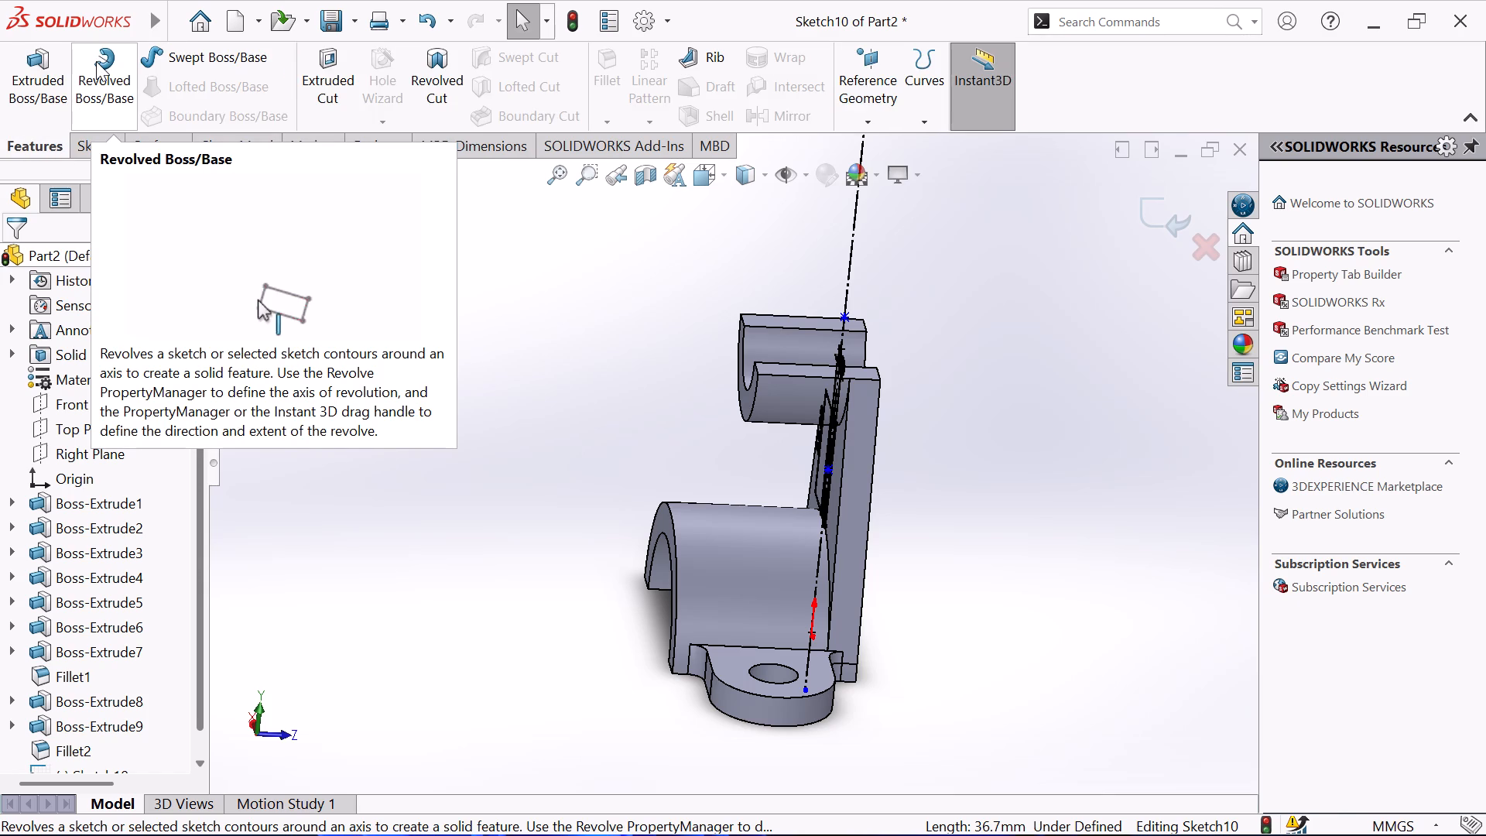
{"action": "left_click", "coordinate": [53, 68]}
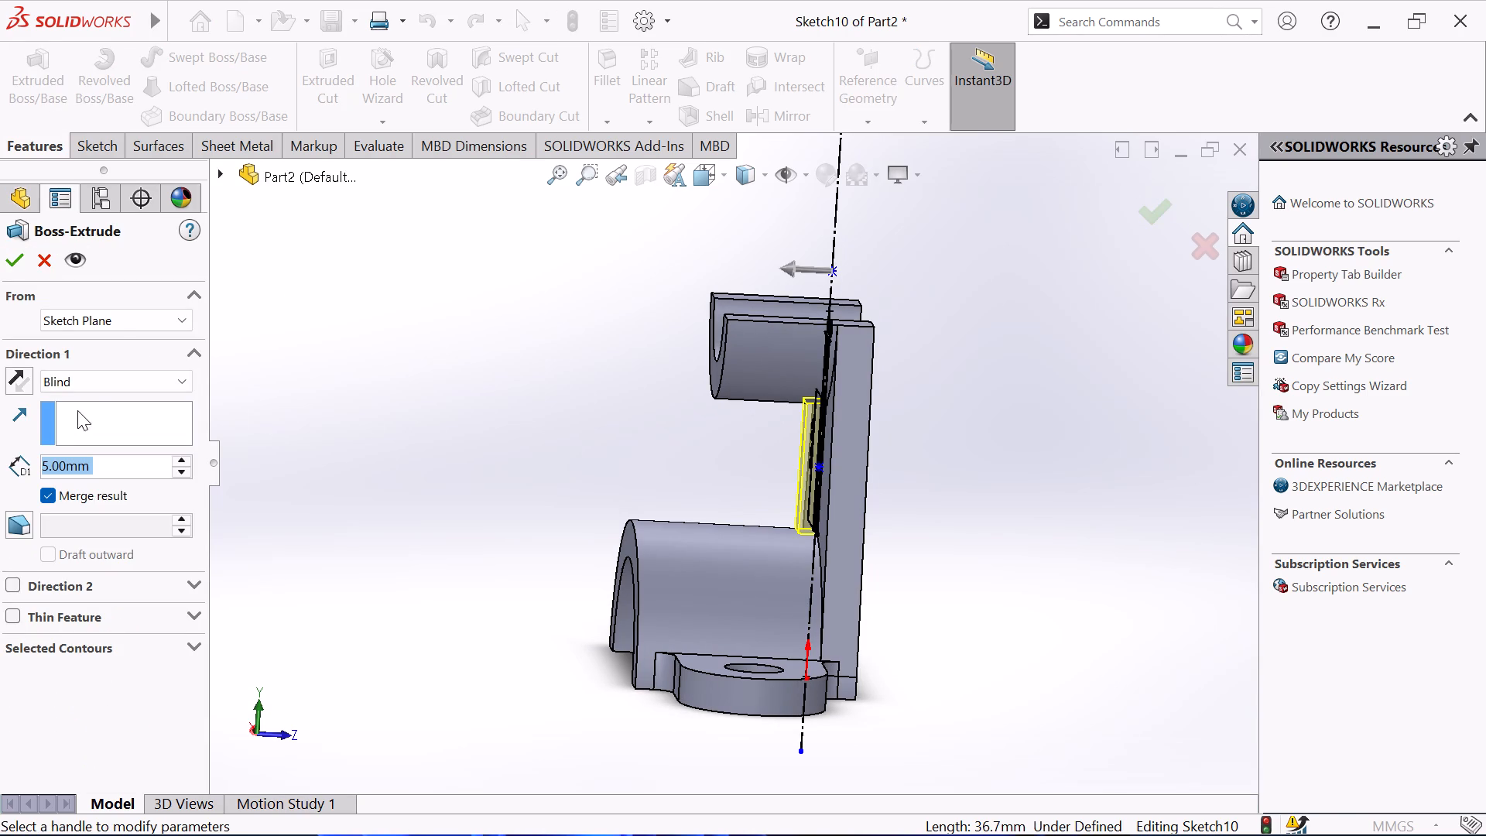
{"action": "left_click", "coordinate": [154, 368]}
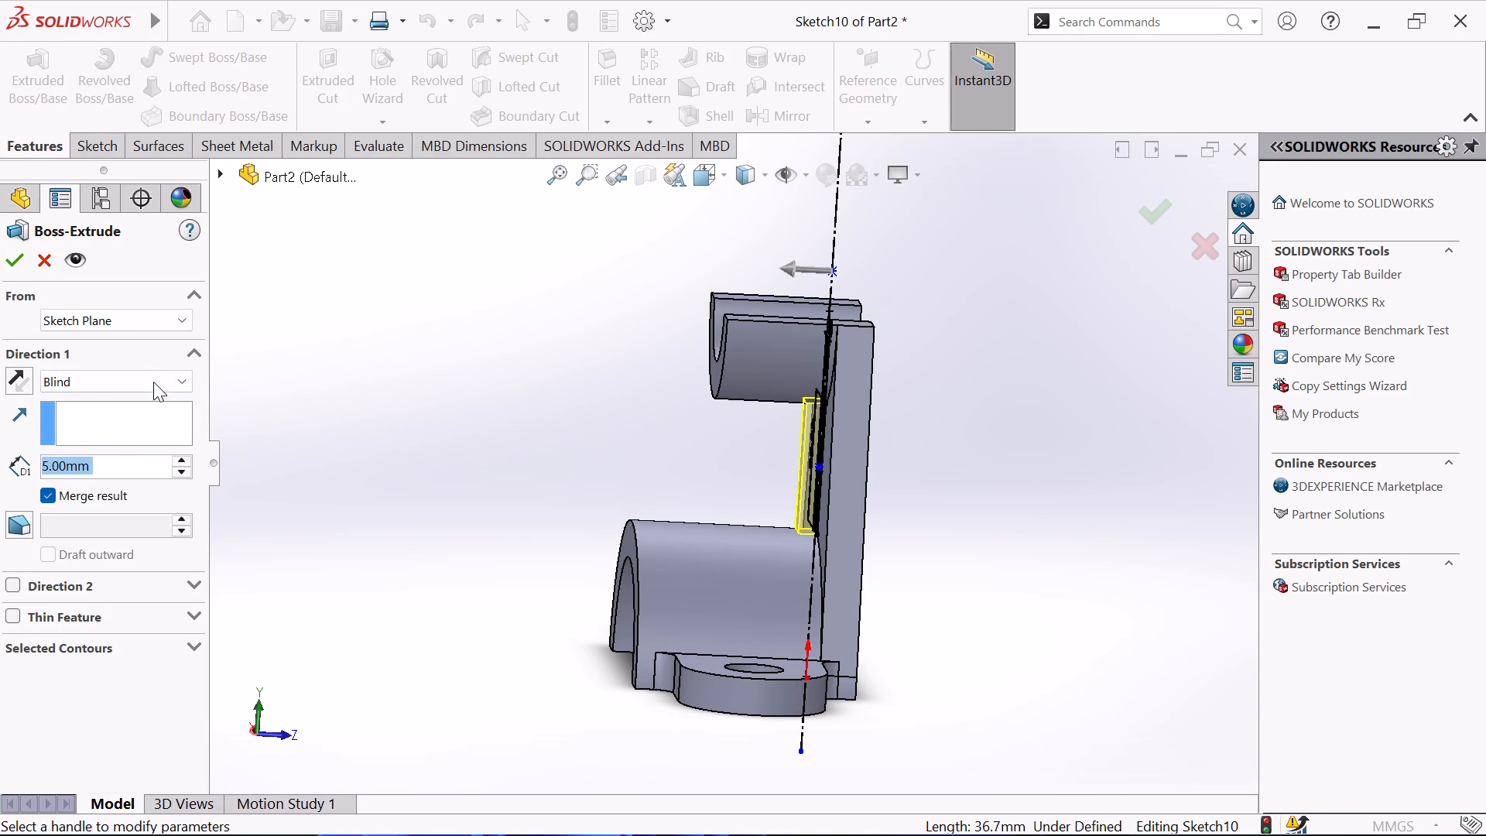
{"action": "left_click", "coordinate": [152, 379]}
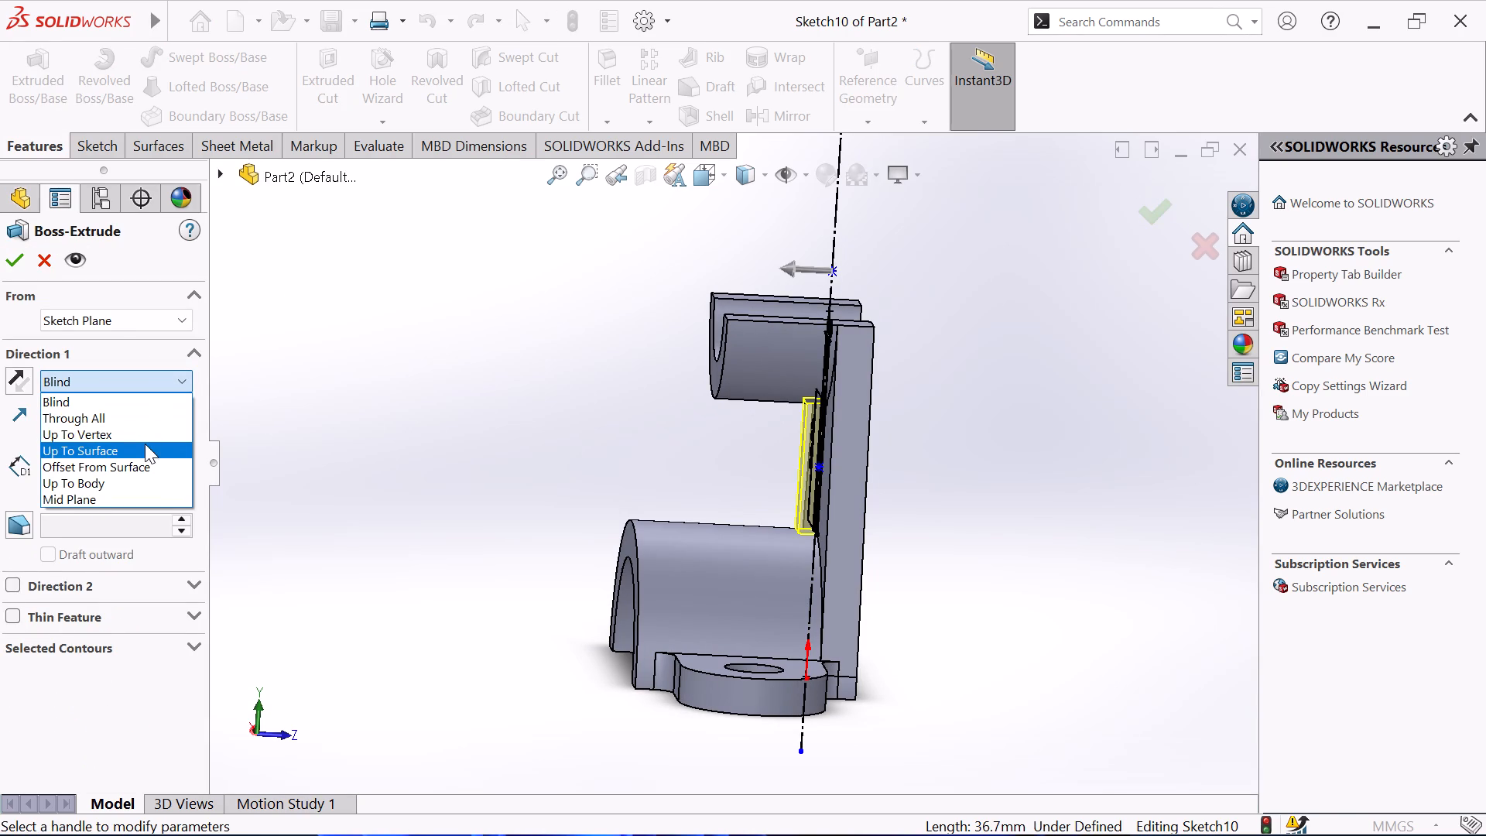
{"action": "left_click", "coordinate": [145, 444]}
{"action": "middle_click_drag", "start_coordinate": [338, 464], "coordinate": [431, 492]}
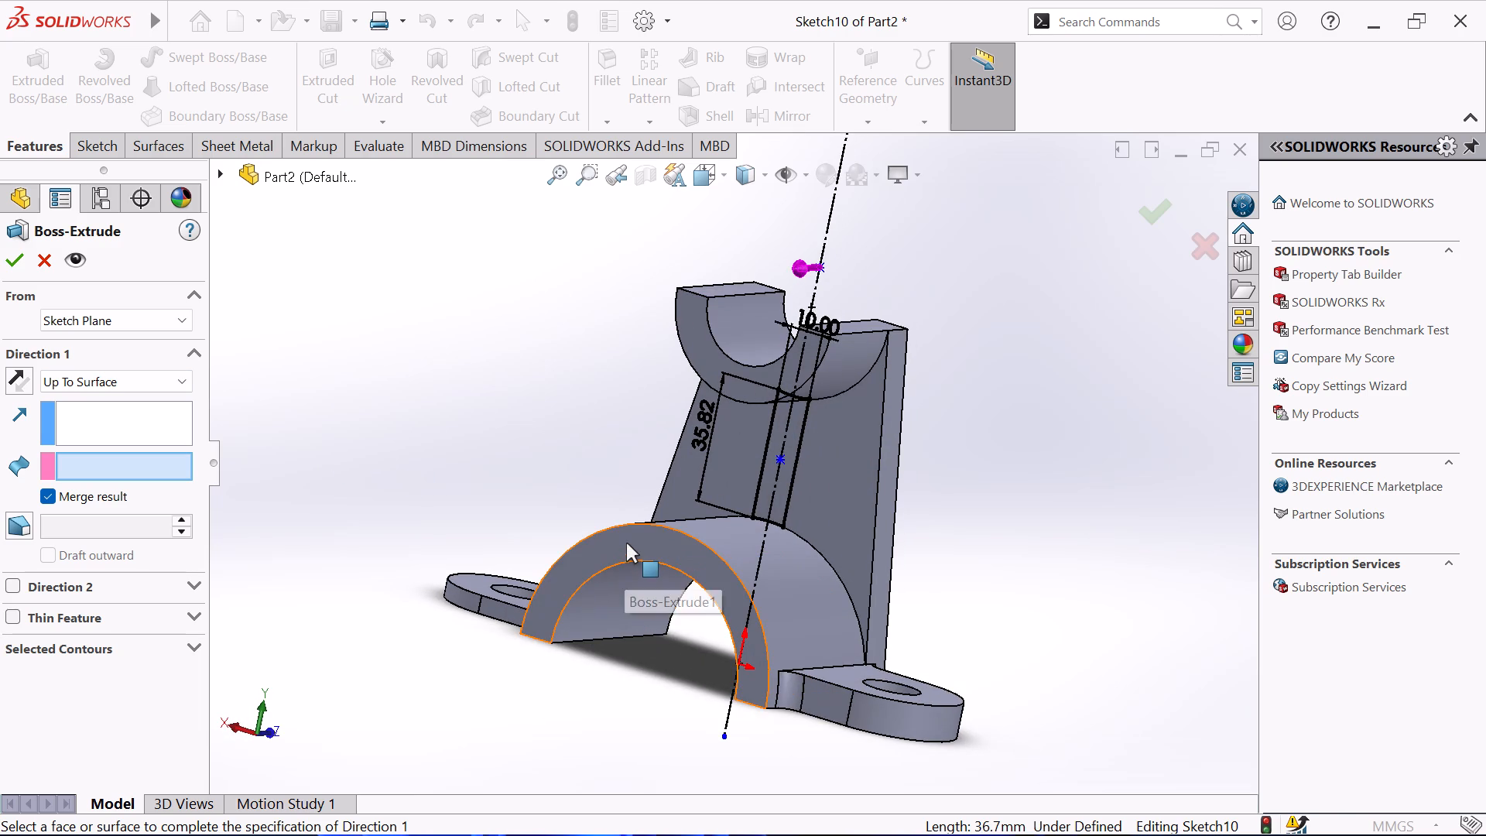
{"action": "left_click", "coordinate": [626, 543]}
{"action": "middle_click_drag", "start_coordinate": [548, 480], "coordinate": [491, 428]}
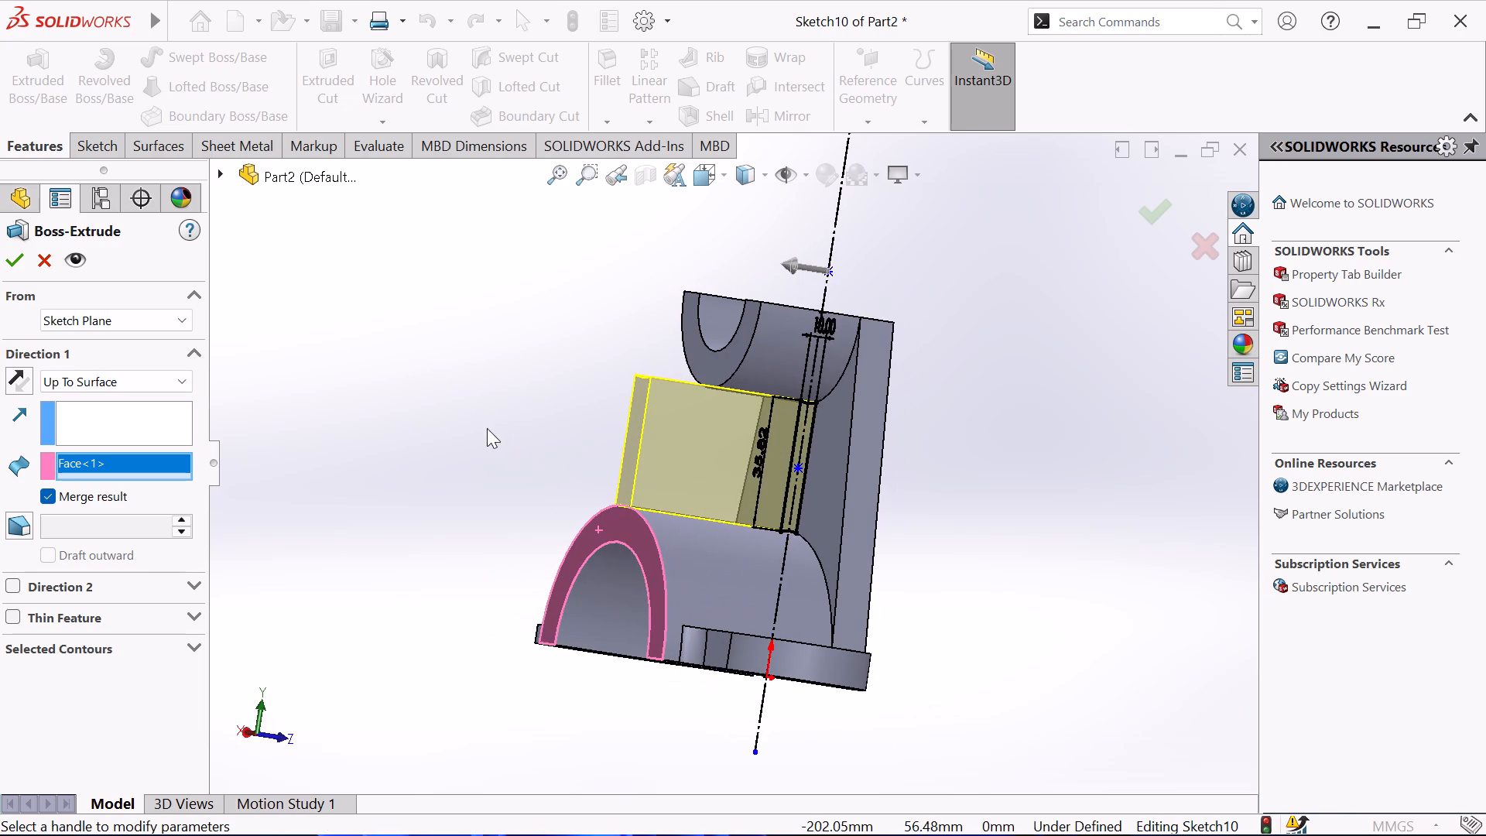
{"action": "left_click", "coordinate": [22, 273]}
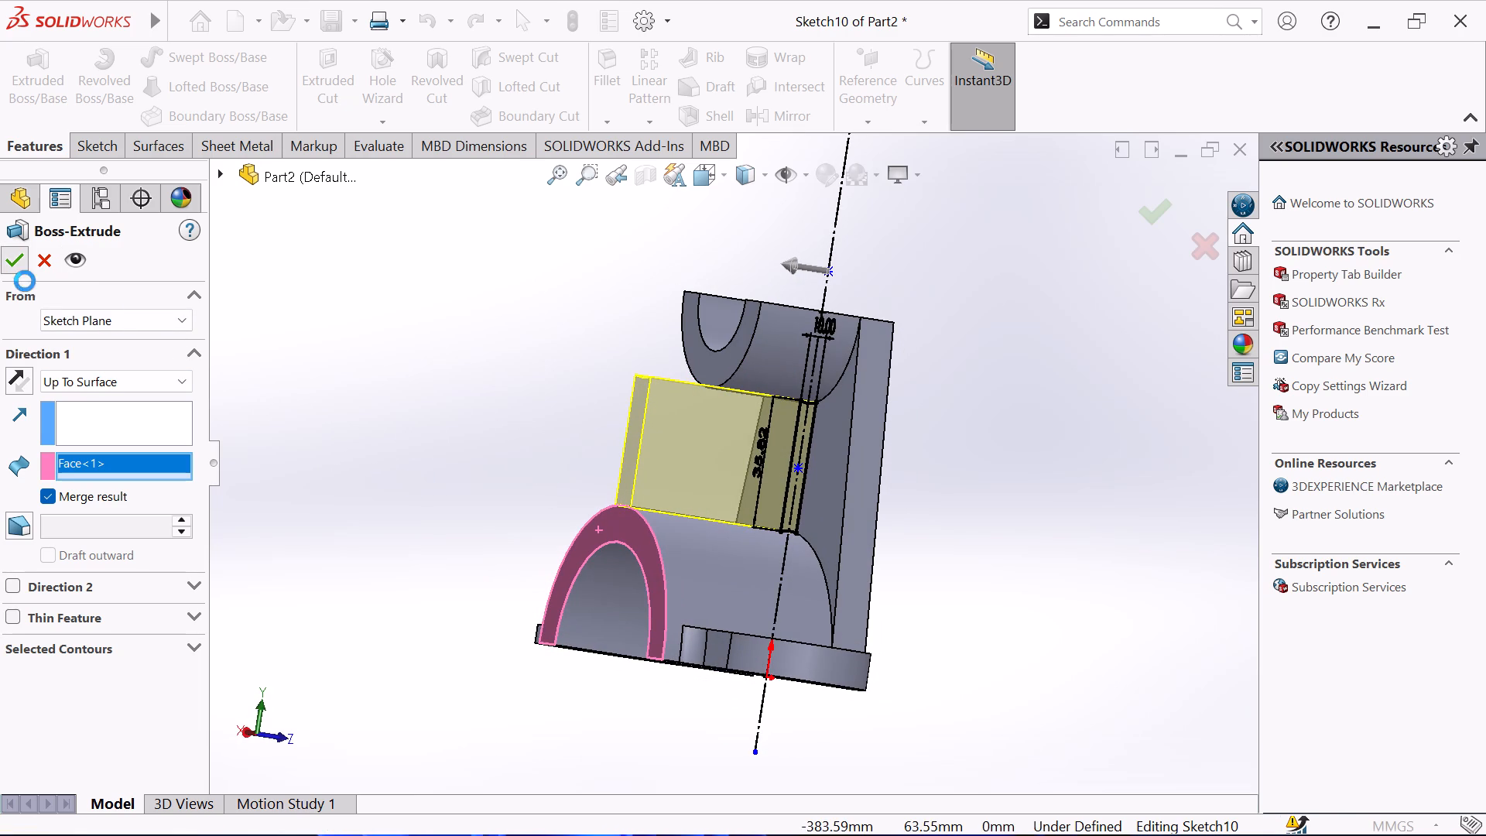
Examine the new rib and how it meets the web and both half-rings from several angles and close up.
{"action": "middle_click_drag", "start_coordinate": [395, 321], "coordinate": [425, 463]}
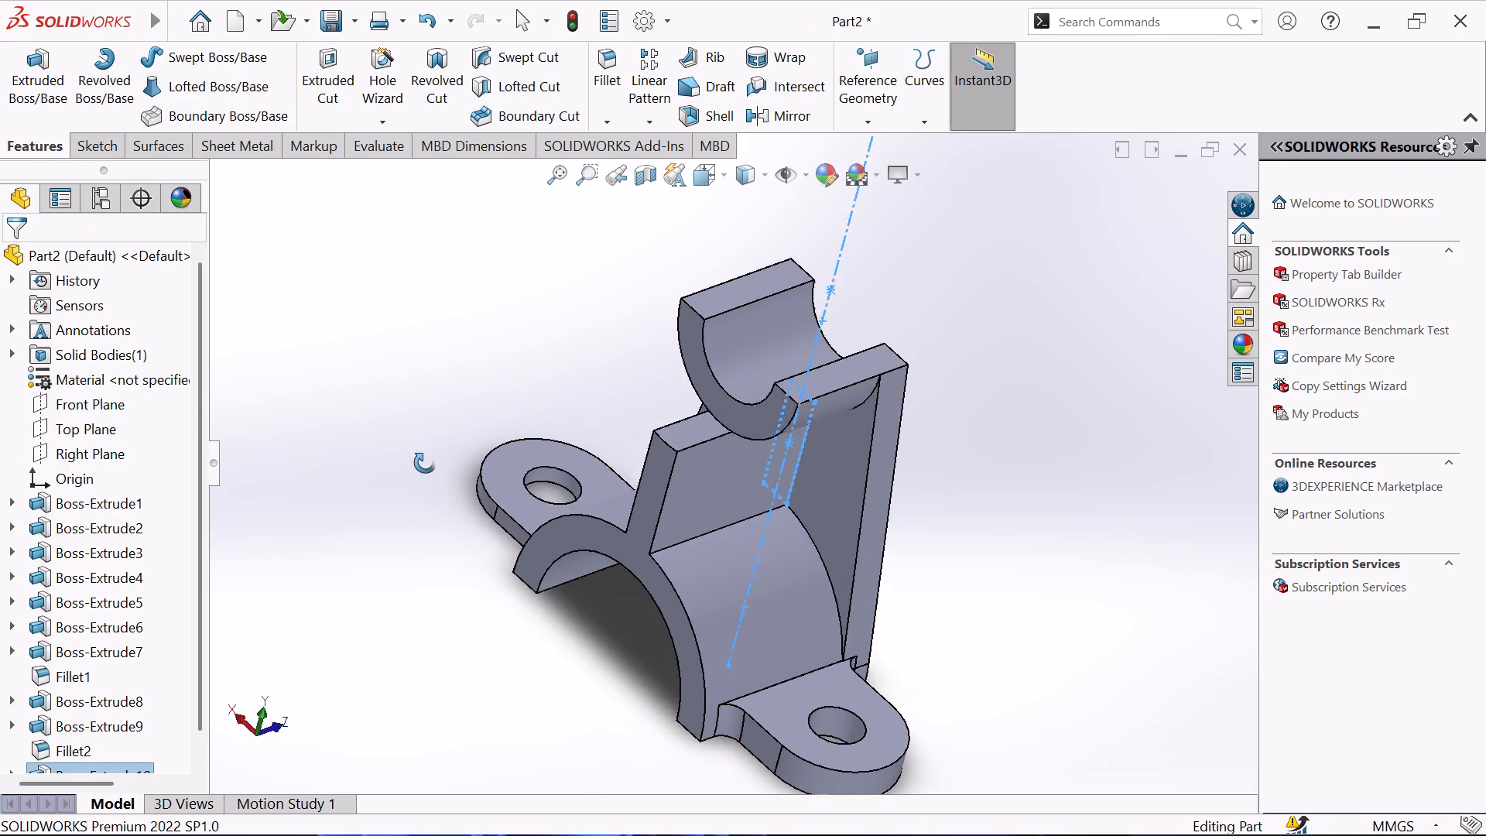
{"action": "middle_click_drag", "start_coordinate": [425, 463], "coordinate": [485, 433]}
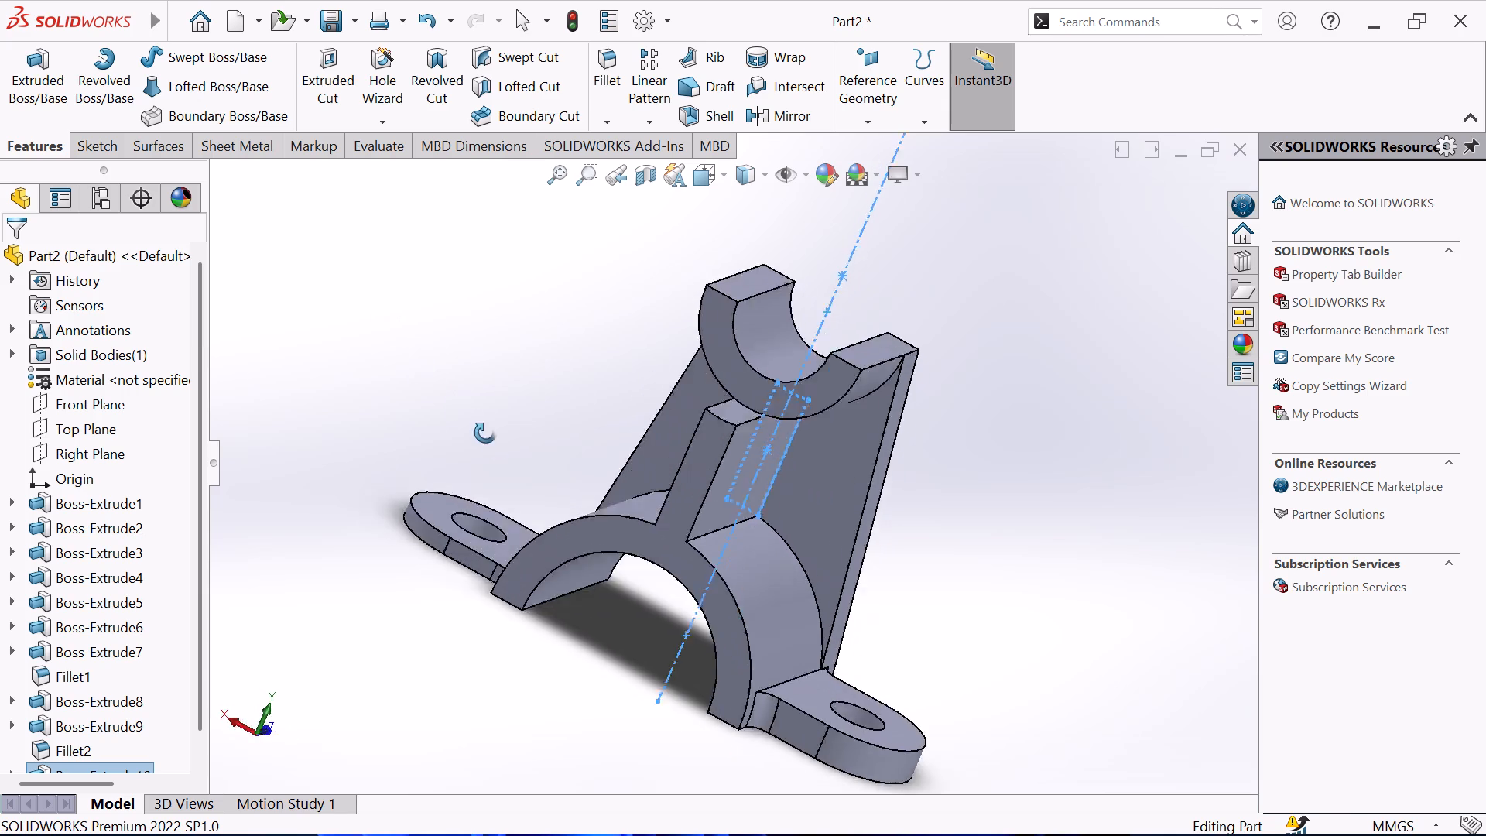
{"action": "middle_click_drag", "start_coordinate": [485, 433], "coordinate": [628, 552]}
{"action": "left_click", "coordinate": [395, 277]}
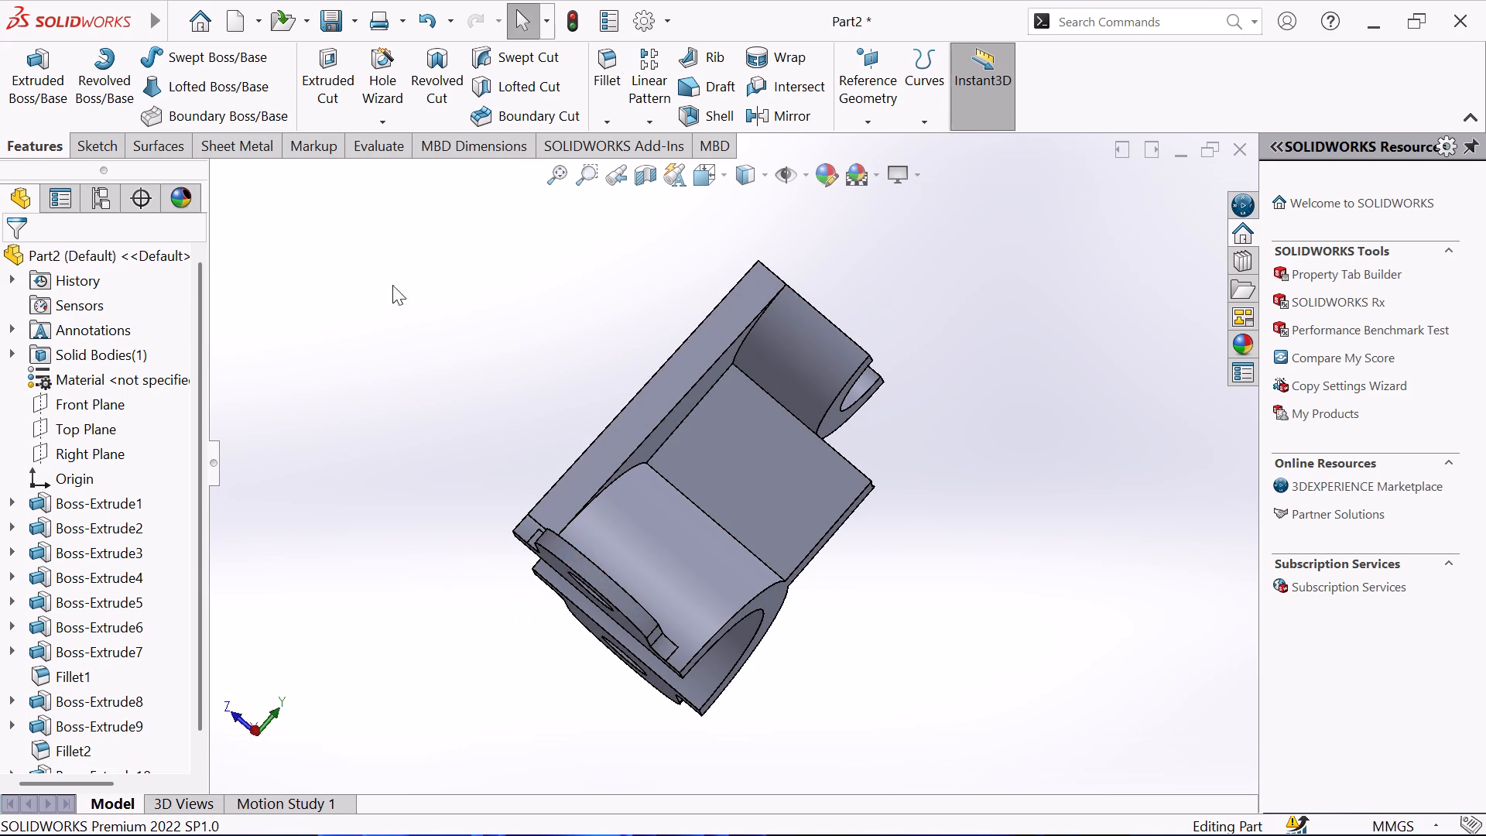
{"action": "middle_click_drag", "start_coordinate": [410, 319], "coordinate": [186, 207]}
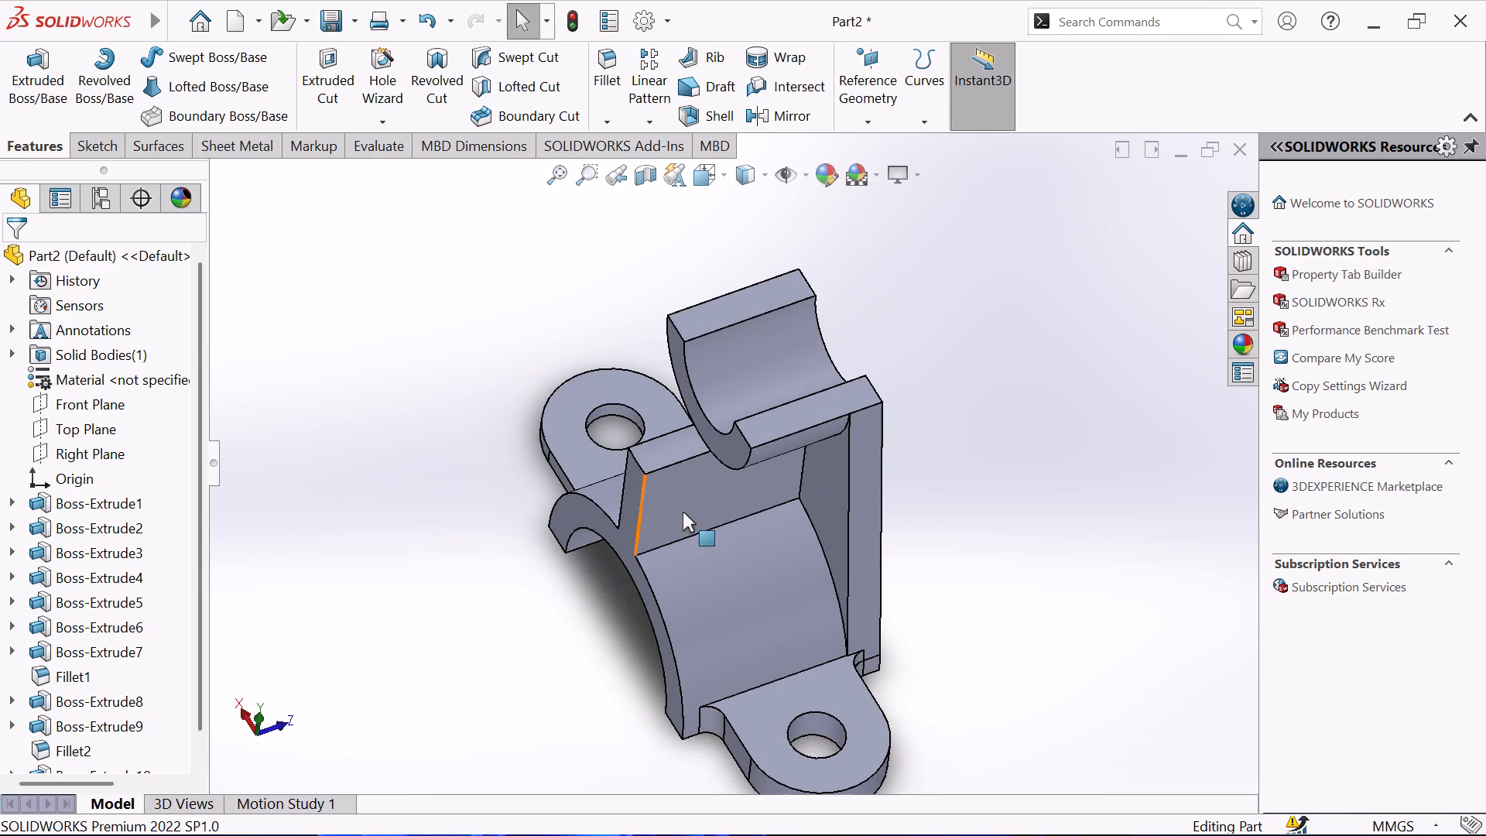
{"action": "middle_click_drag", "start_coordinate": [766, 488], "coordinate": [805, 335]}
{"action": "scroll", "coordinate": [811, 327], "scroll_direction": "down", "scroll_amount": 3}
{"action": "middle_click_drag", "start_coordinate": [917, 464], "coordinate": [899, 393]}
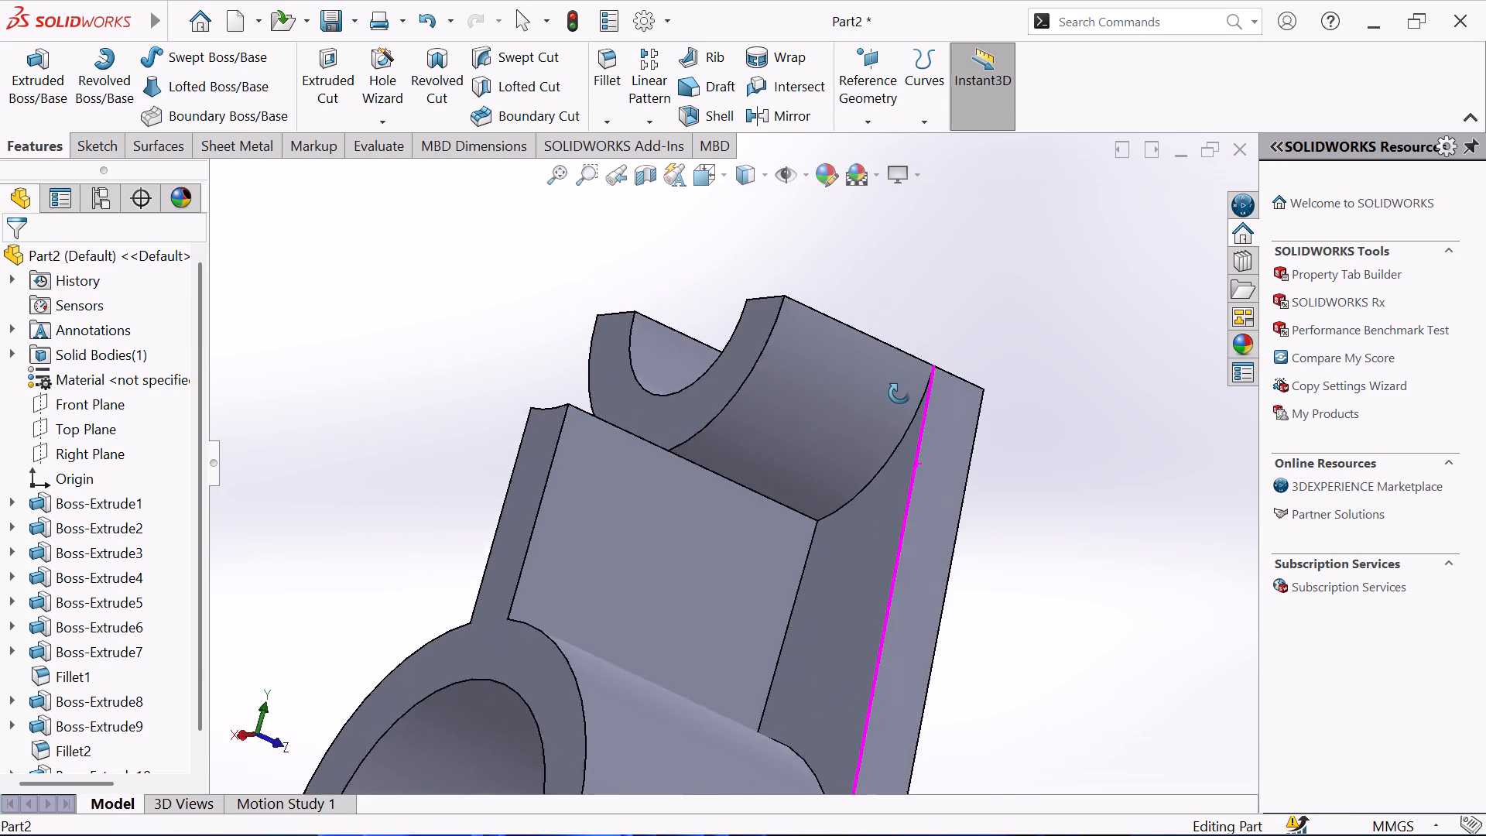
{"action": "middle_click_drag", "start_coordinate": [899, 393], "coordinate": [1011, 539]}
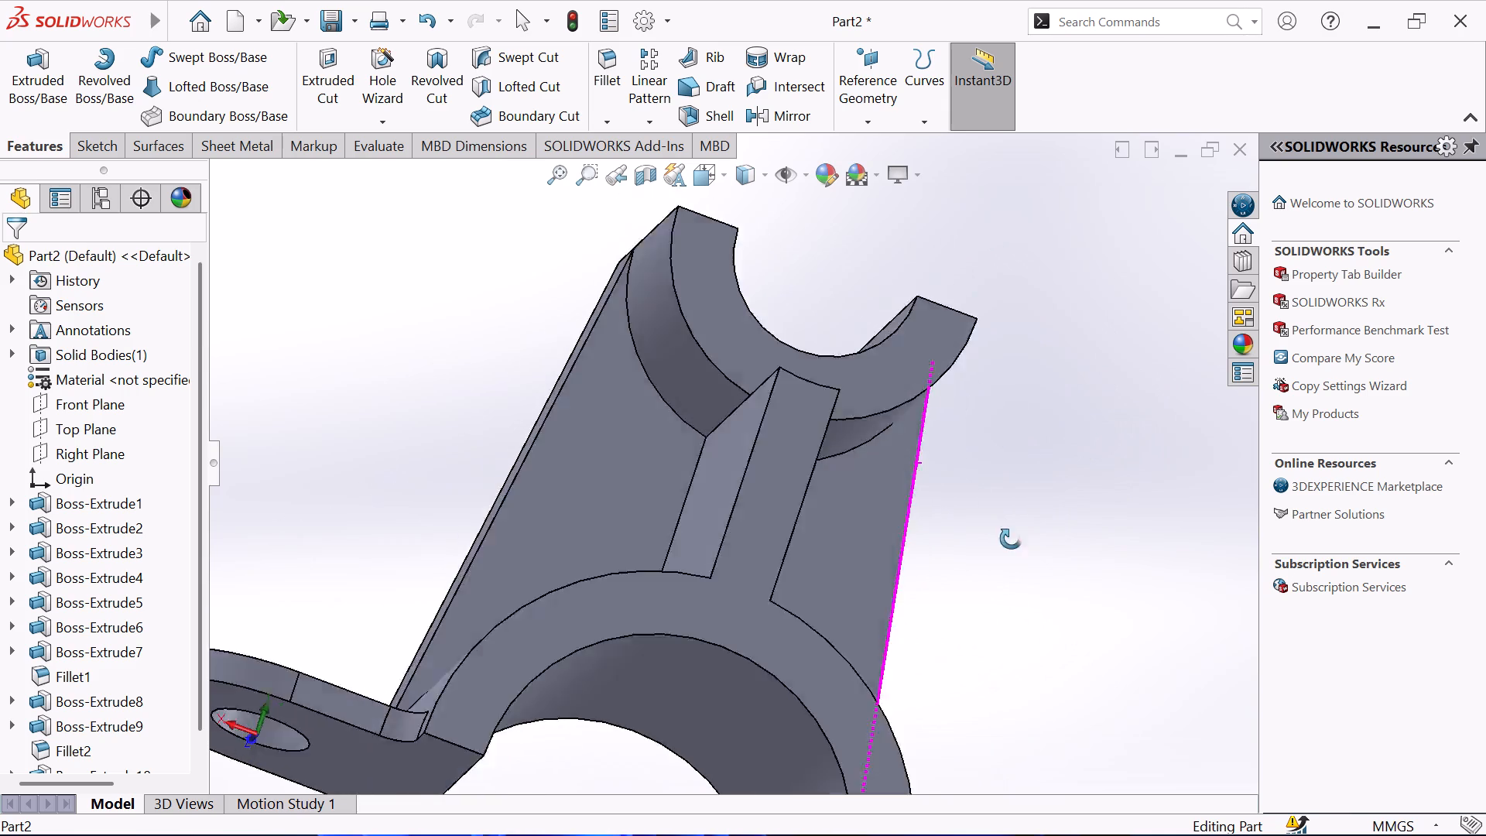
{"action": "middle_click_drag", "start_coordinate": [1011, 539], "coordinate": [1048, 574]}
{"action": "scroll", "coordinate": [1048, 574], "scroll_direction": "up", "scroll_amount": 1}
{"action": "middle_click_drag", "start_coordinate": [1049, 574], "coordinate": [1064, 623]}
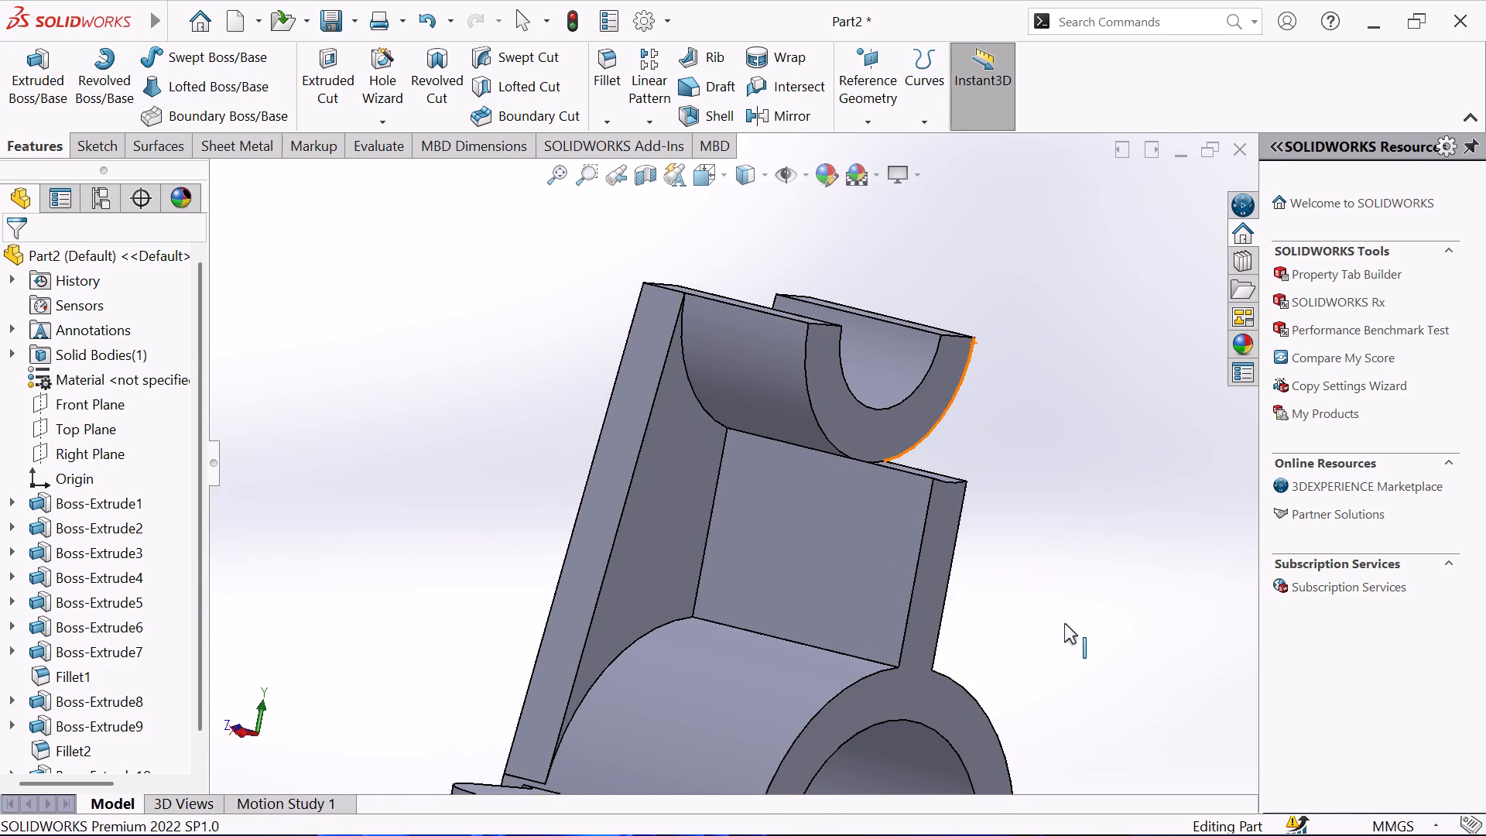
{"action": "left_click", "coordinate": [1039, 538]}
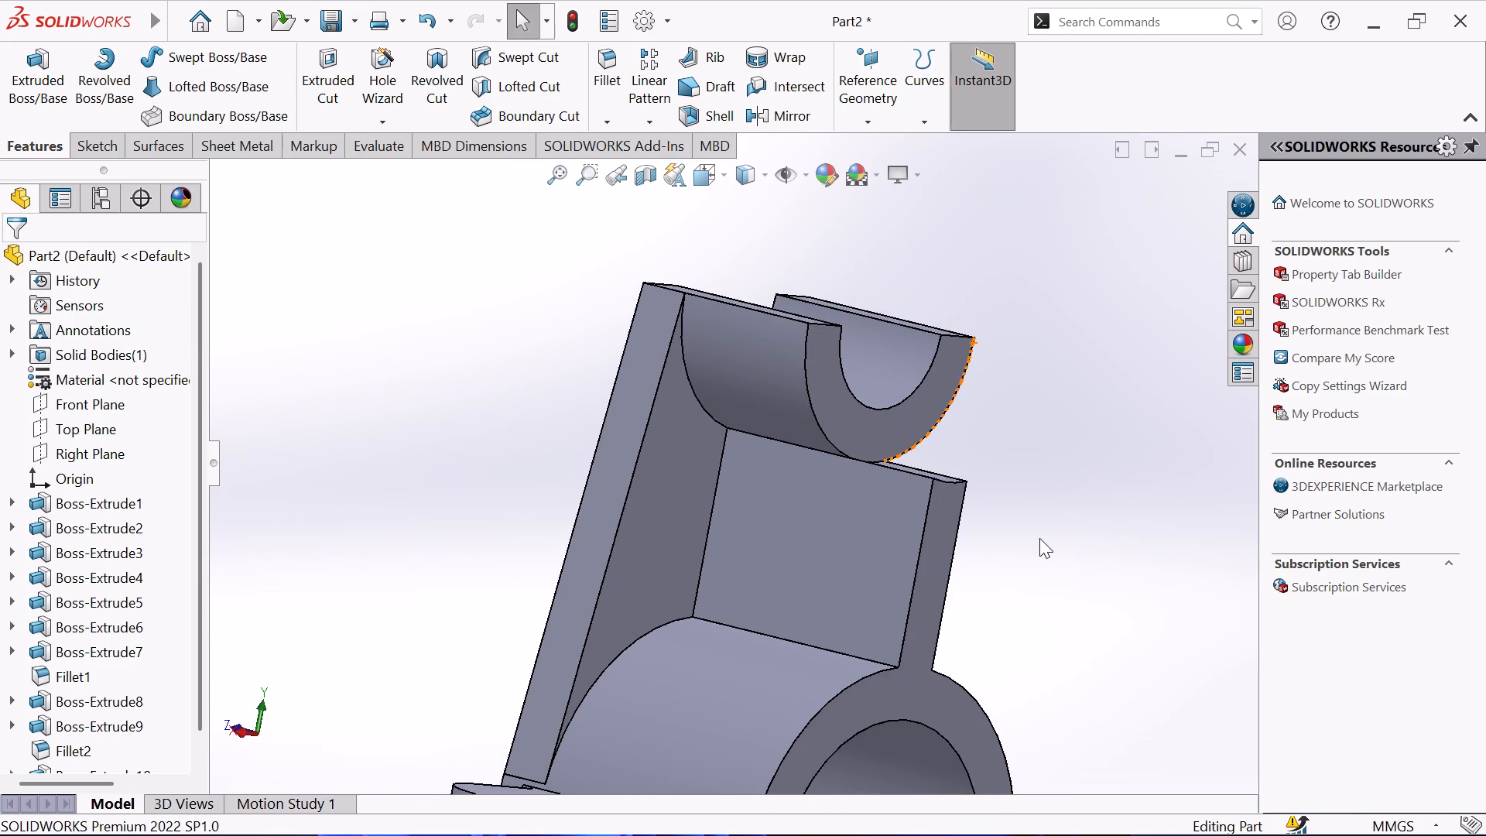
{"action": "middle_click_drag", "start_coordinate": [1039, 538], "coordinate": [794, 429]}
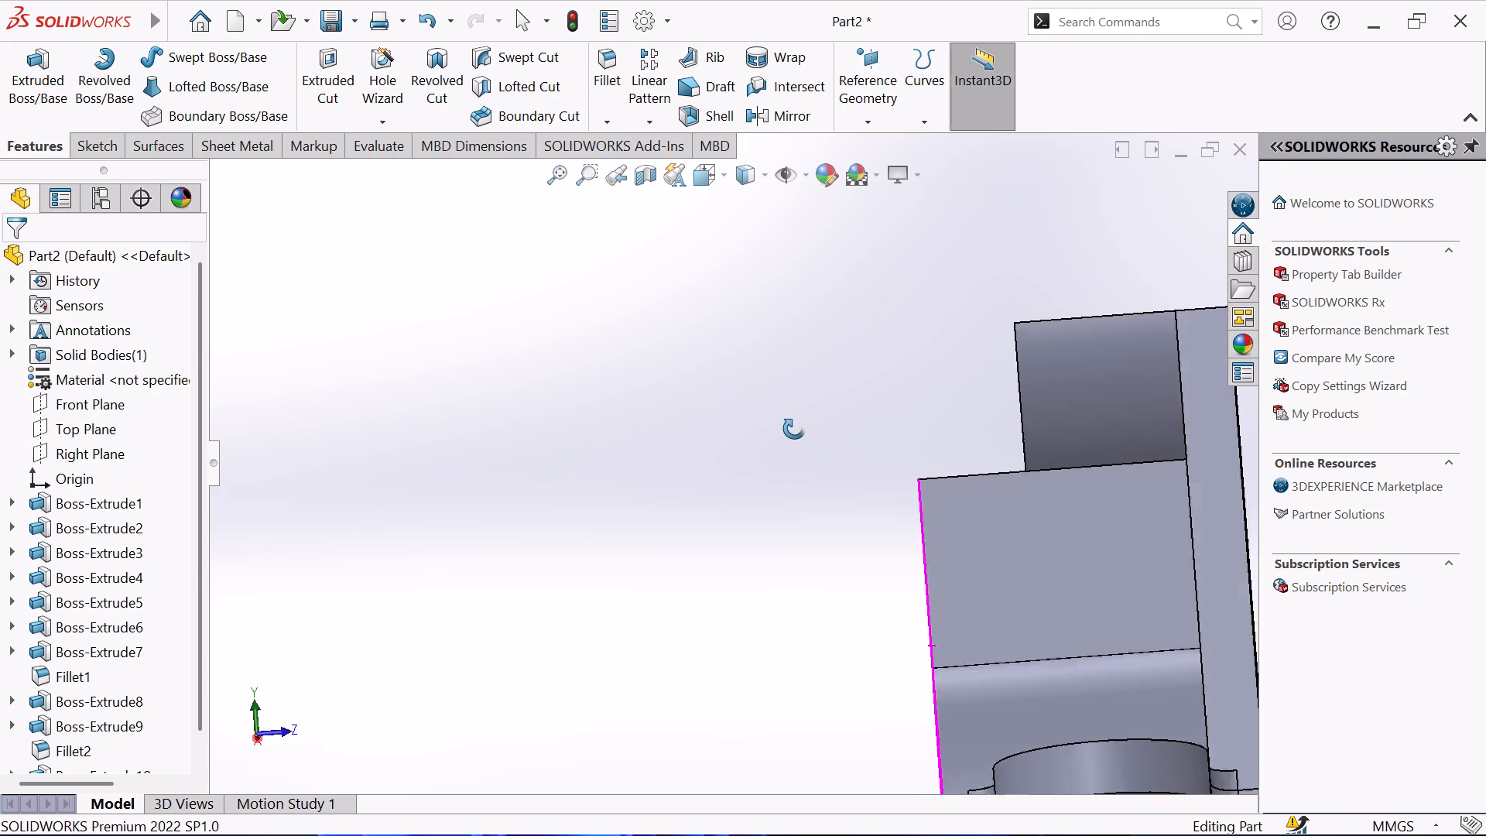
{"action": "middle_click_drag", "start_coordinate": [794, 429], "coordinate": [798, 423]}
{"action": "scroll", "coordinate": [934, 545], "scroll_direction": "up", "scroll_amount": 3}
{"action": "middle_click_drag", "start_coordinate": [758, 569], "coordinate": [786, 540]}
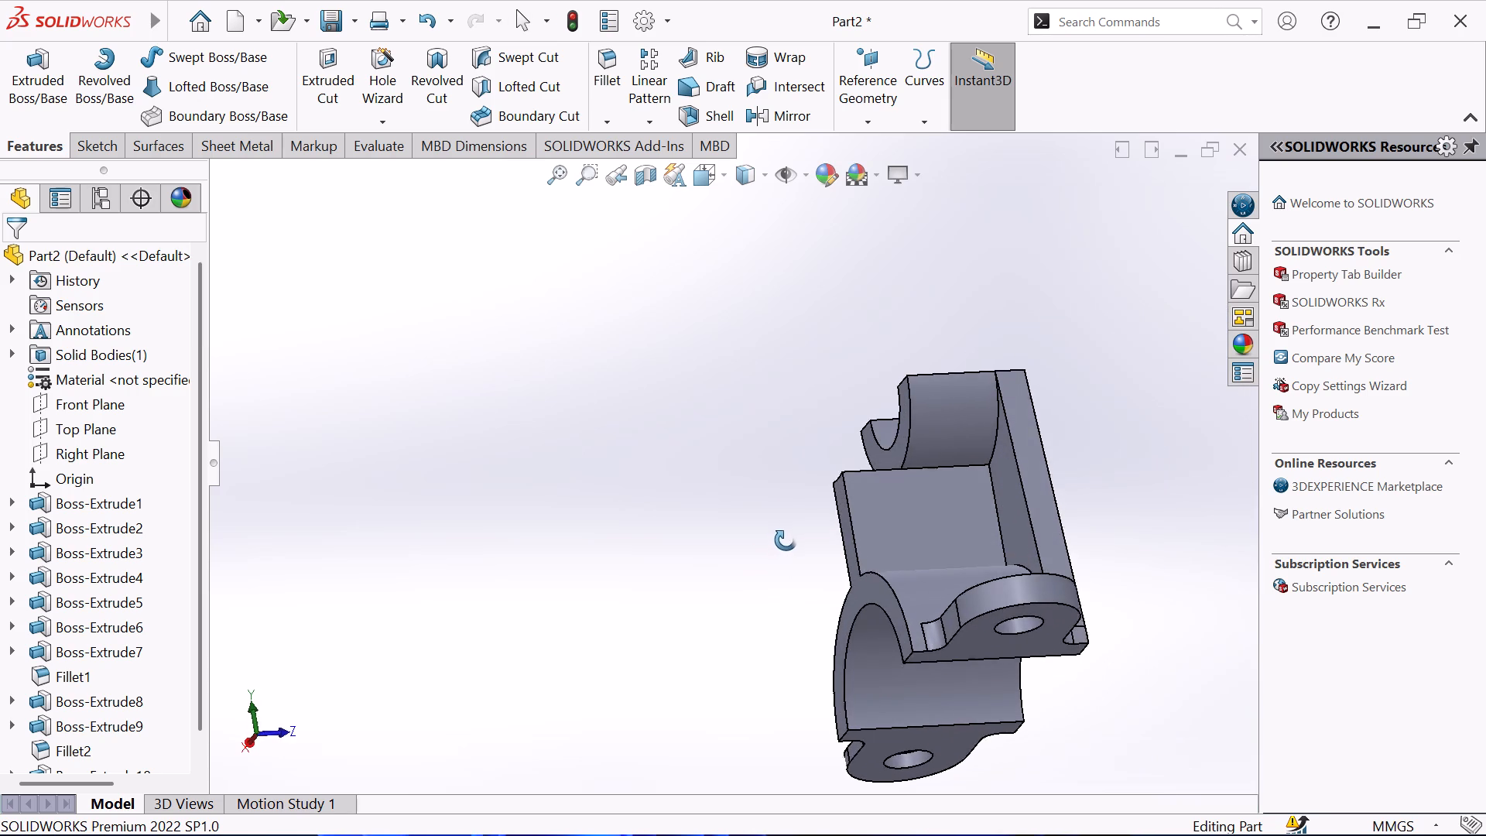
{"action": "middle_click_drag", "start_coordinate": [786, 540], "coordinate": [796, 531]}
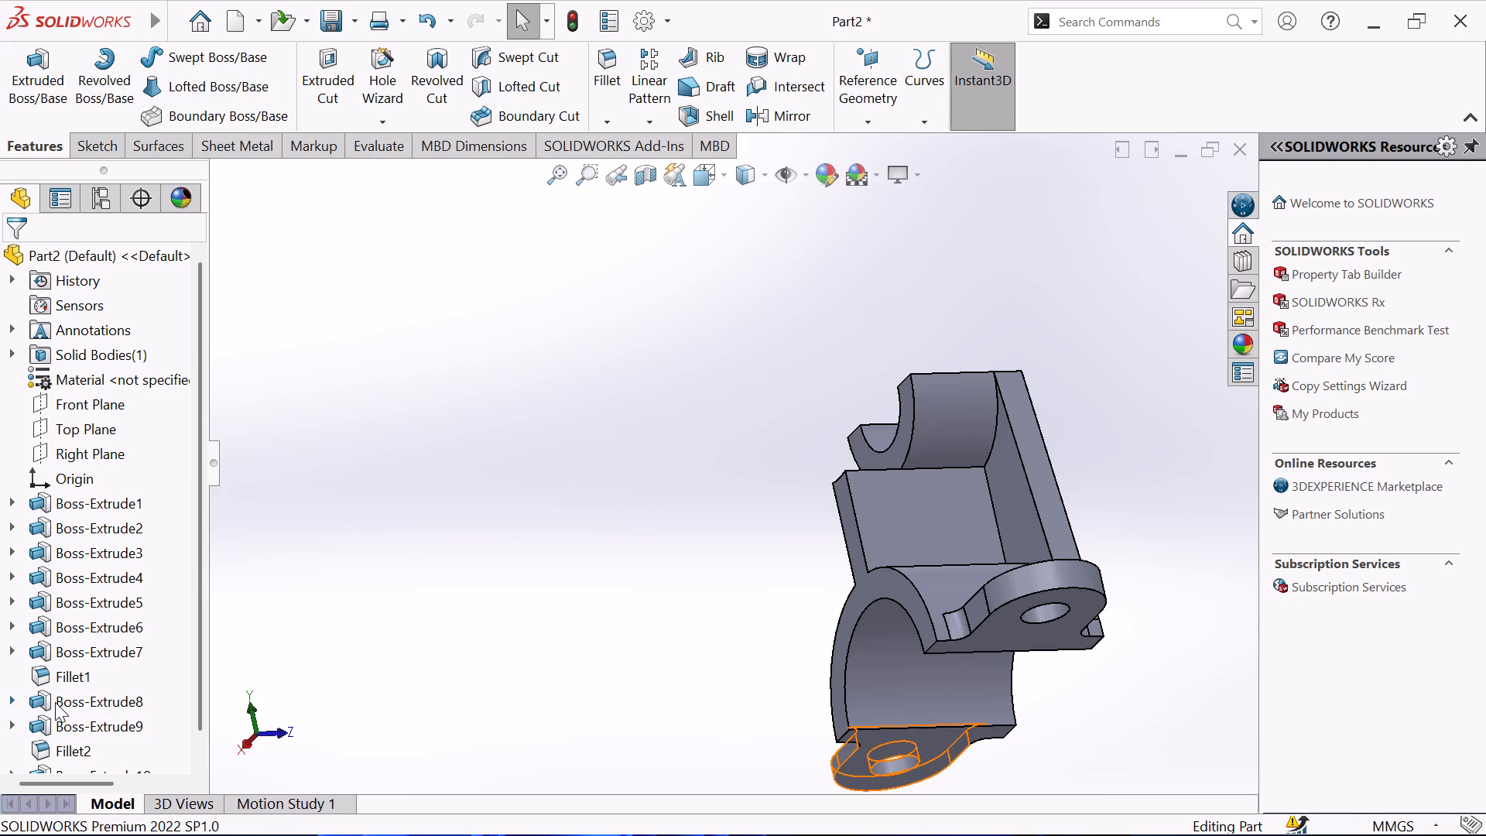
Start a sketch on the flat side face of the rib and convert that face's outline into sketch entities.
{"action": "scroll", "coordinate": [730, 711], "scroll_direction": "up", "scroll_amount": 2}
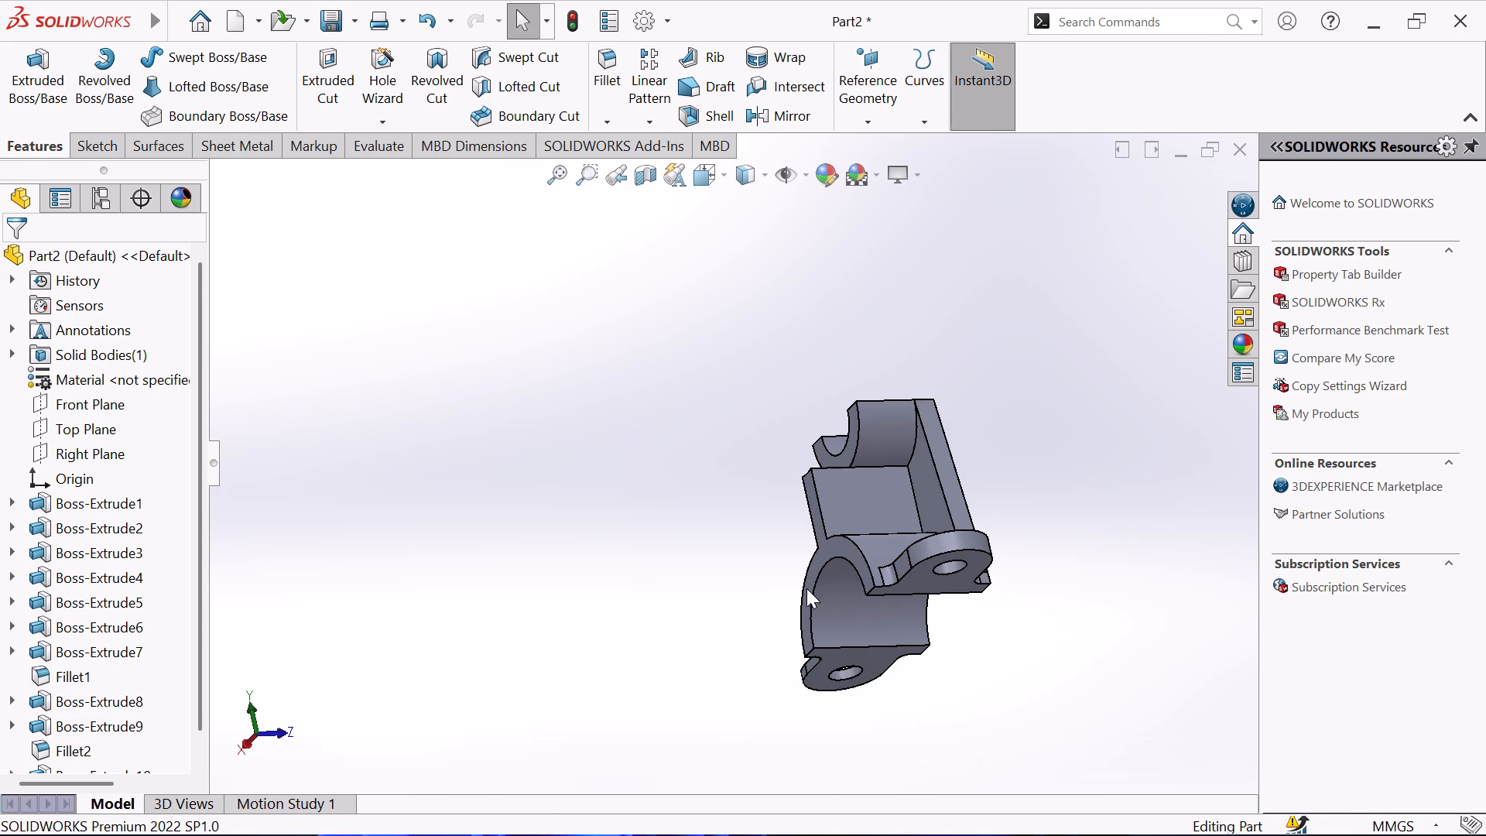
{"action": "left_click", "coordinate": [829, 491]}
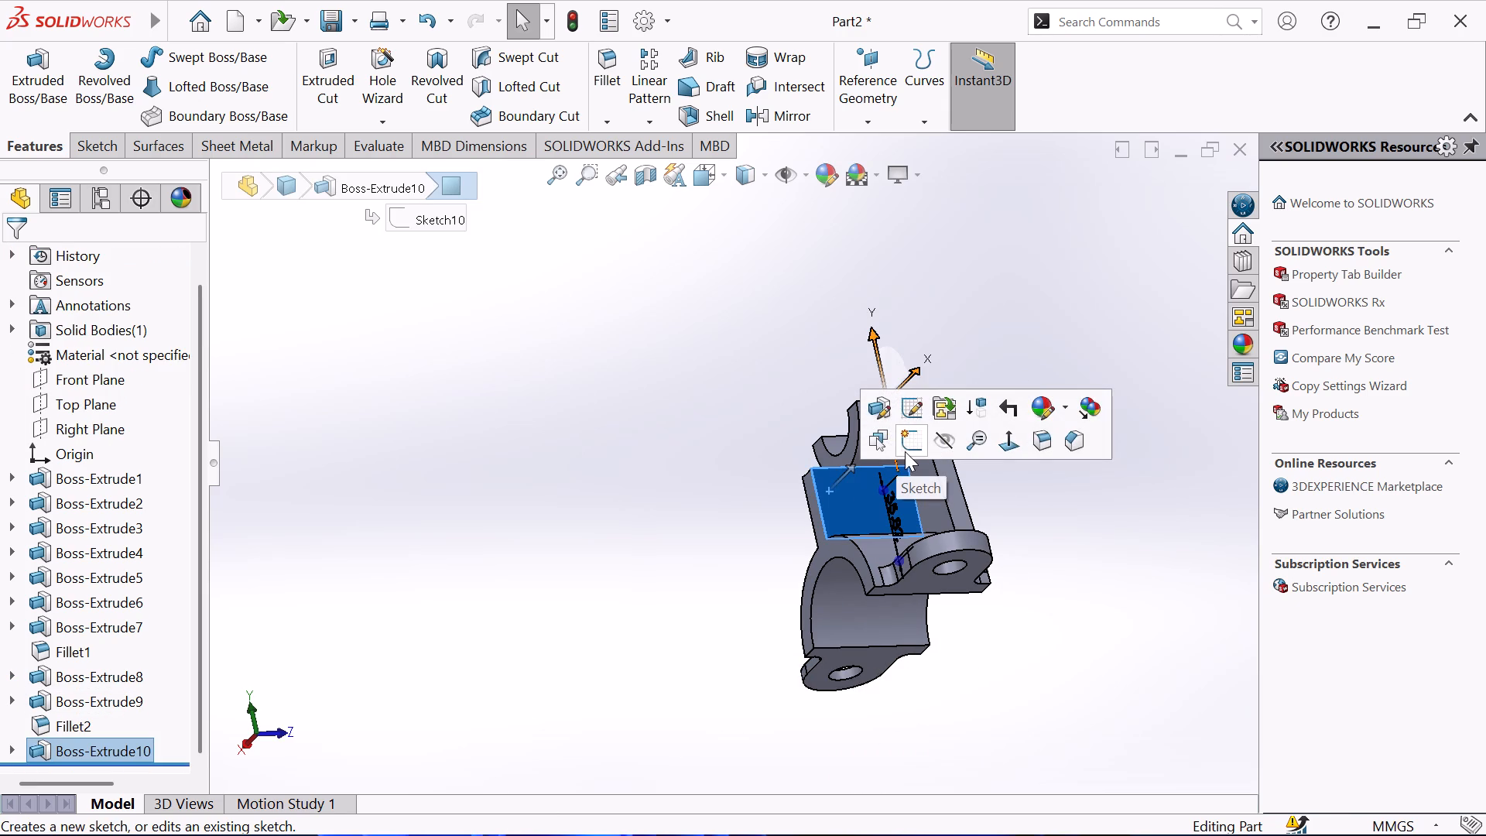
{"action": "left_click", "coordinate": [905, 451]}
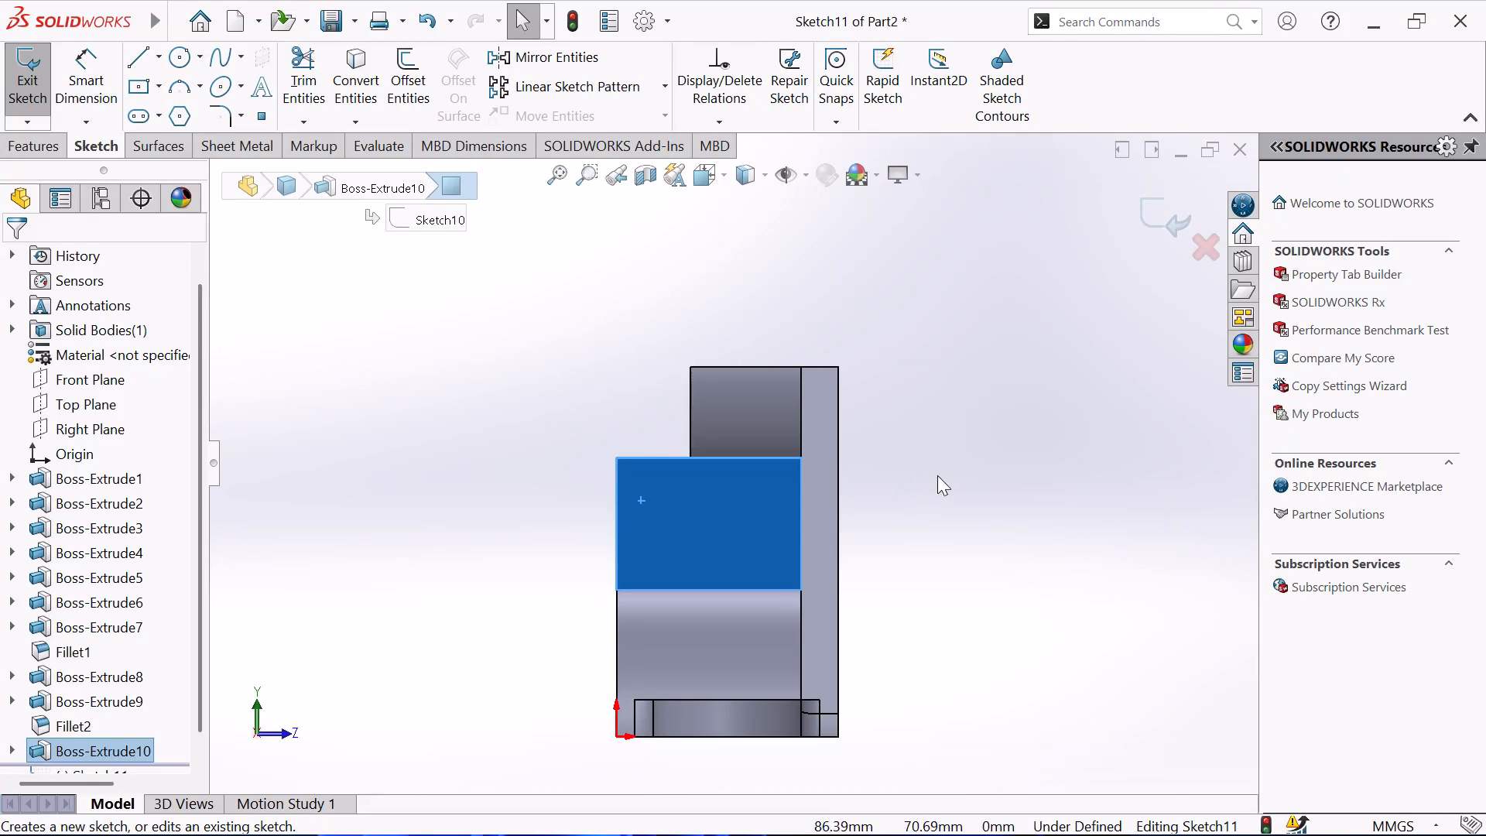
{"action": "left_click", "coordinate": [937, 475]}
{"action": "left_click", "coordinate": [654, 490]}
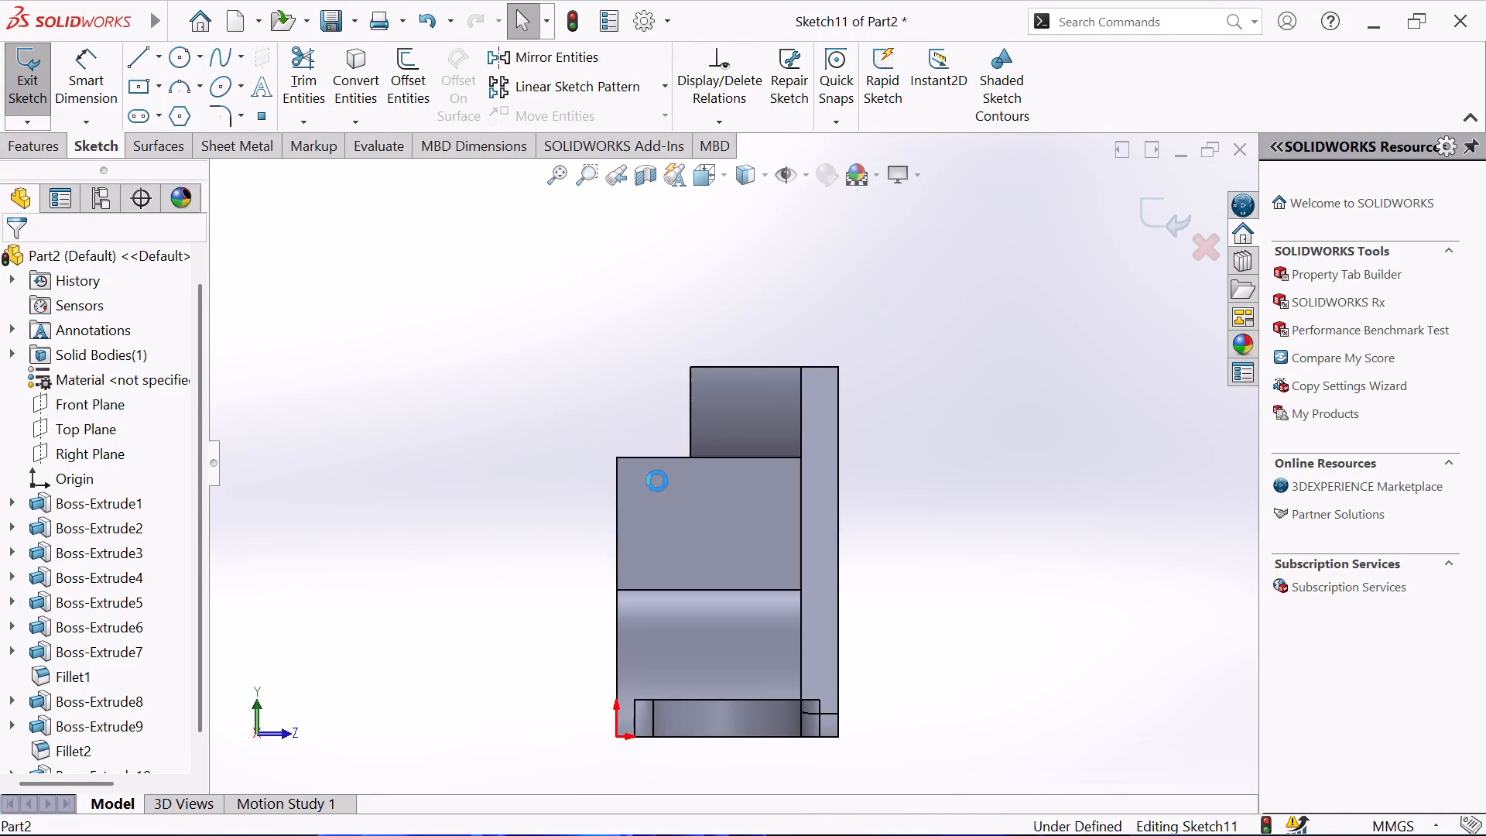
{"action": "left_click", "coordinate": [757, 578]}
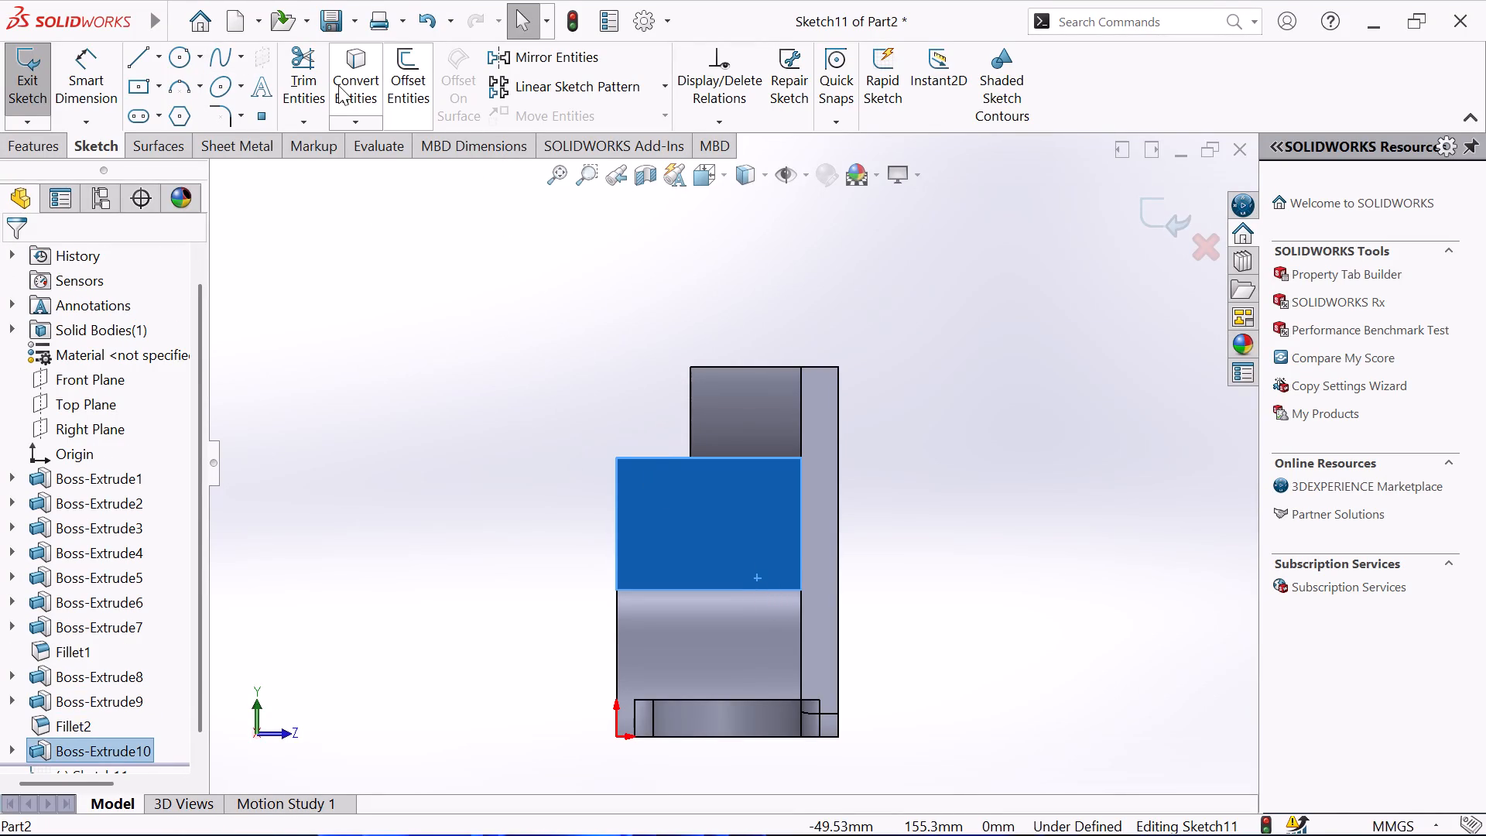
{"action": "left_click", "coordinate": [342, 85]}
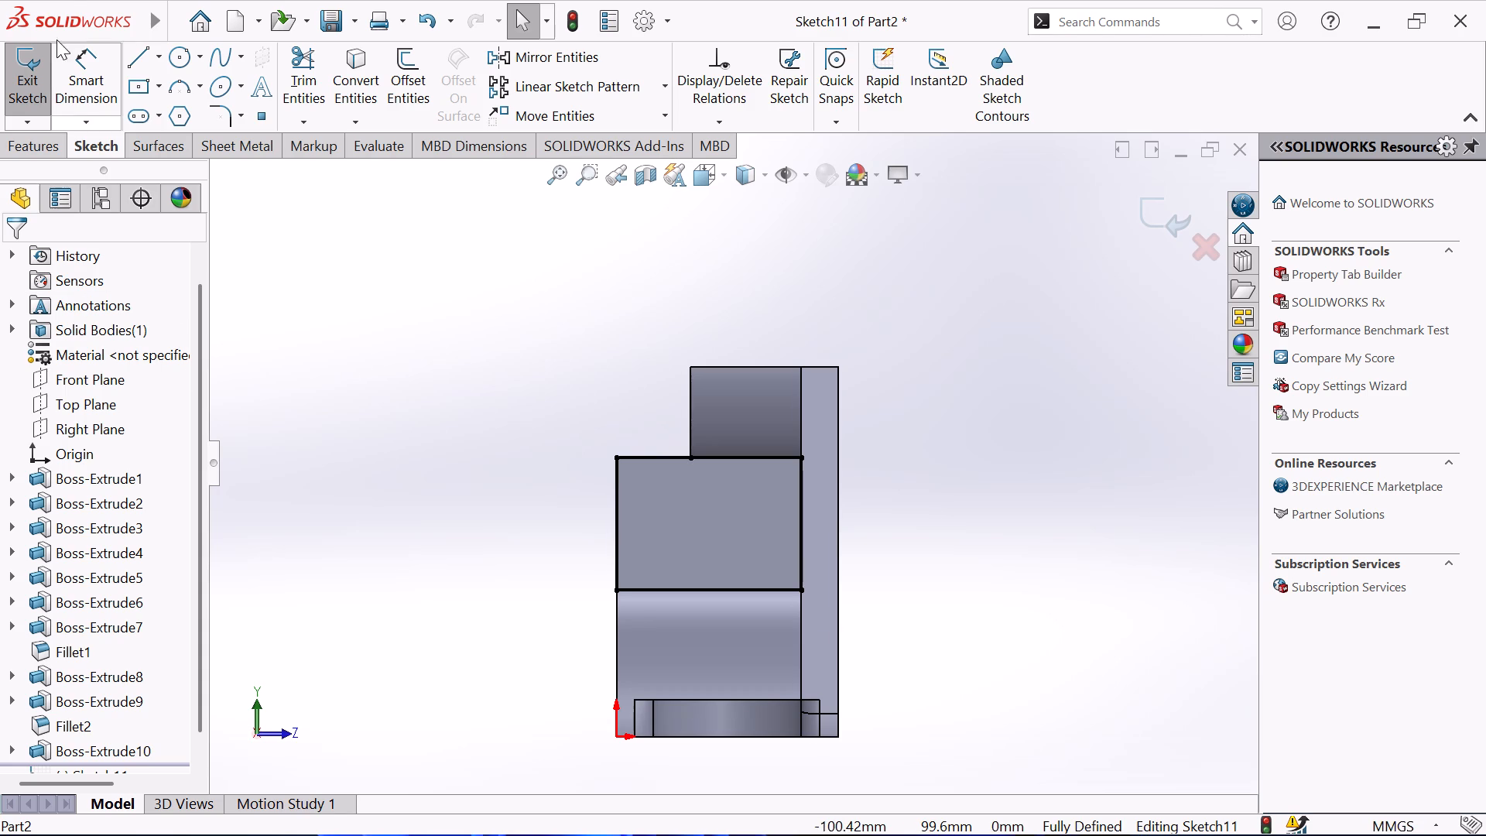
Sketch a diagonal line about 41 mm long from the upper half-ring's front corner on the rib's top edge to the rib's lower front corner.
{"action": "left_click", "coordinate": [135, 59]}
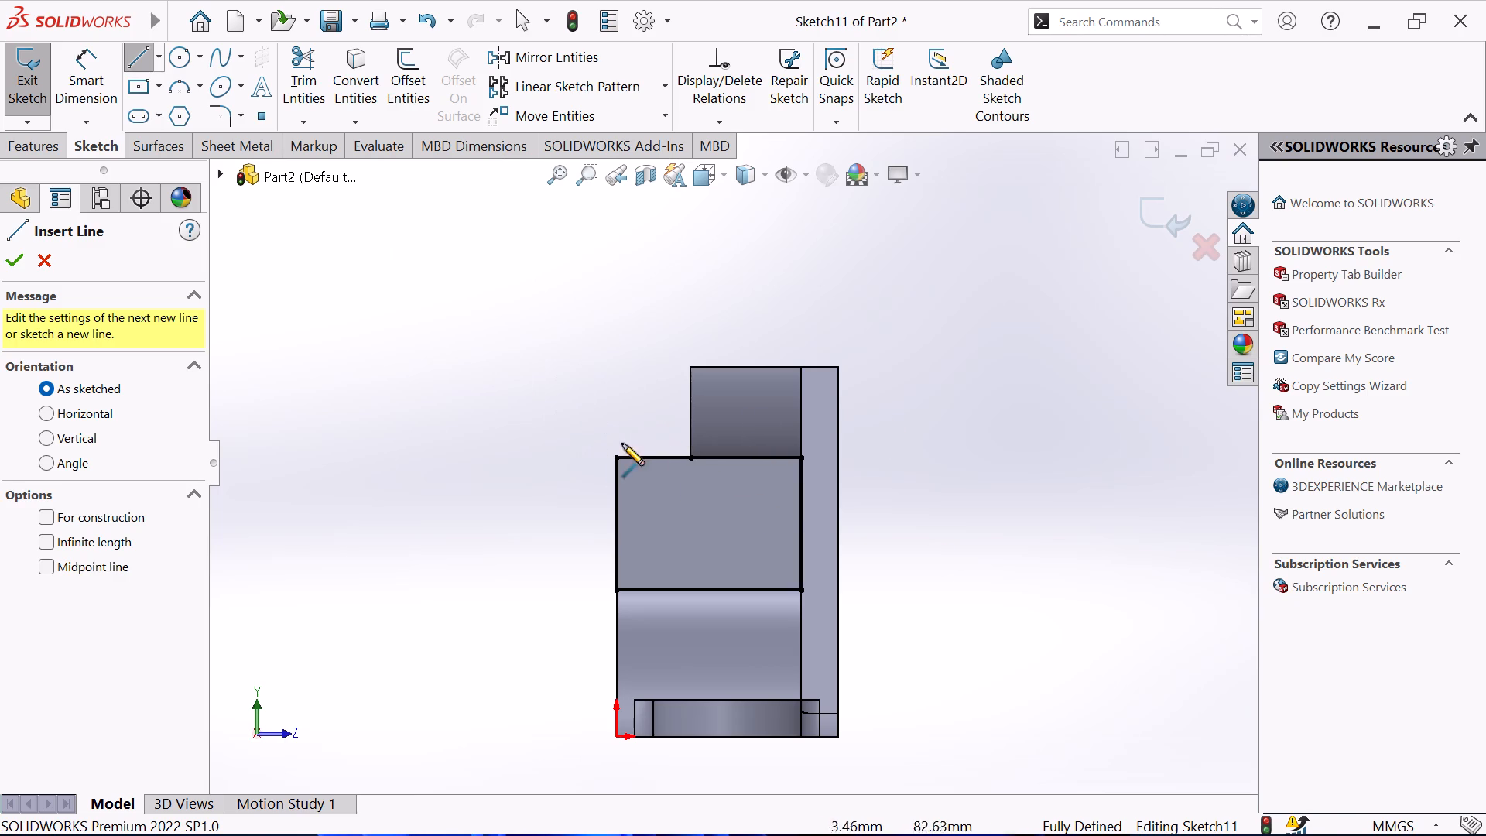
{"action": "left_click", "coordinate": [687, 456]}
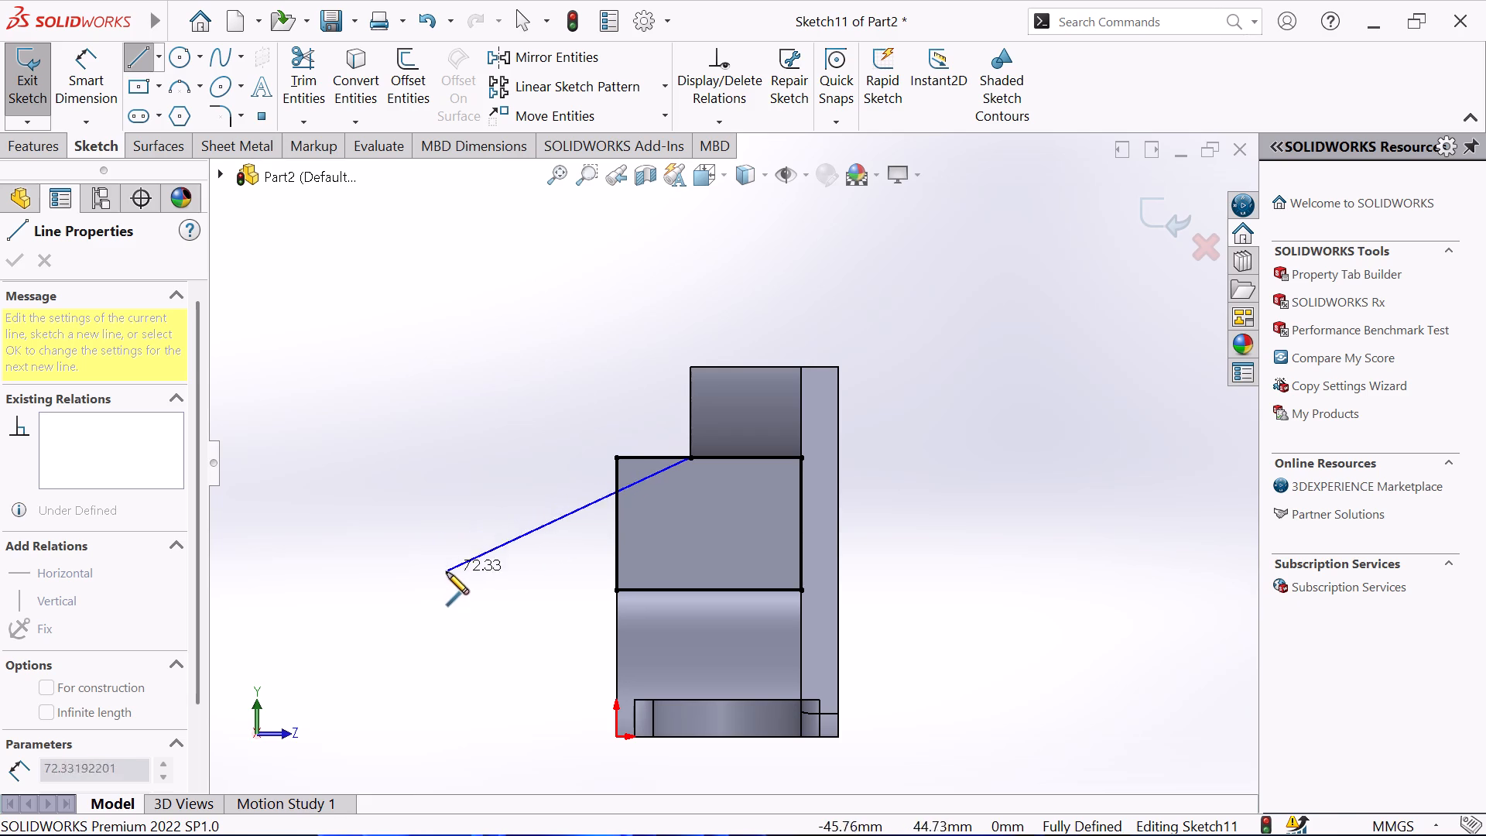
{"action": "left_click", "coordinate": [620, 593]}
{"action": "right_click", "coordinate": [510, 496]}
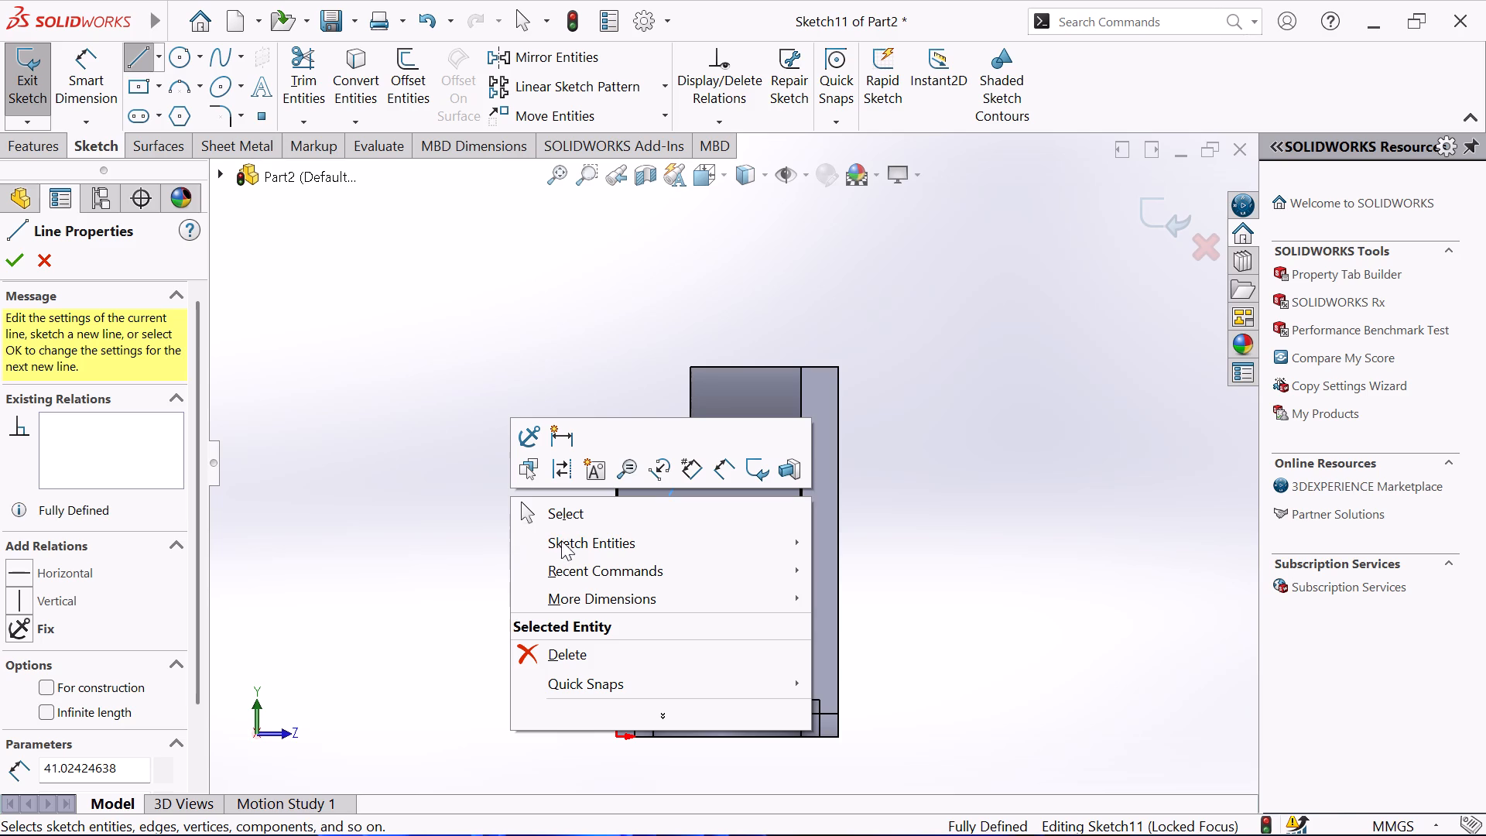
{"action": "left_click", "coordinate": [566, 515]}
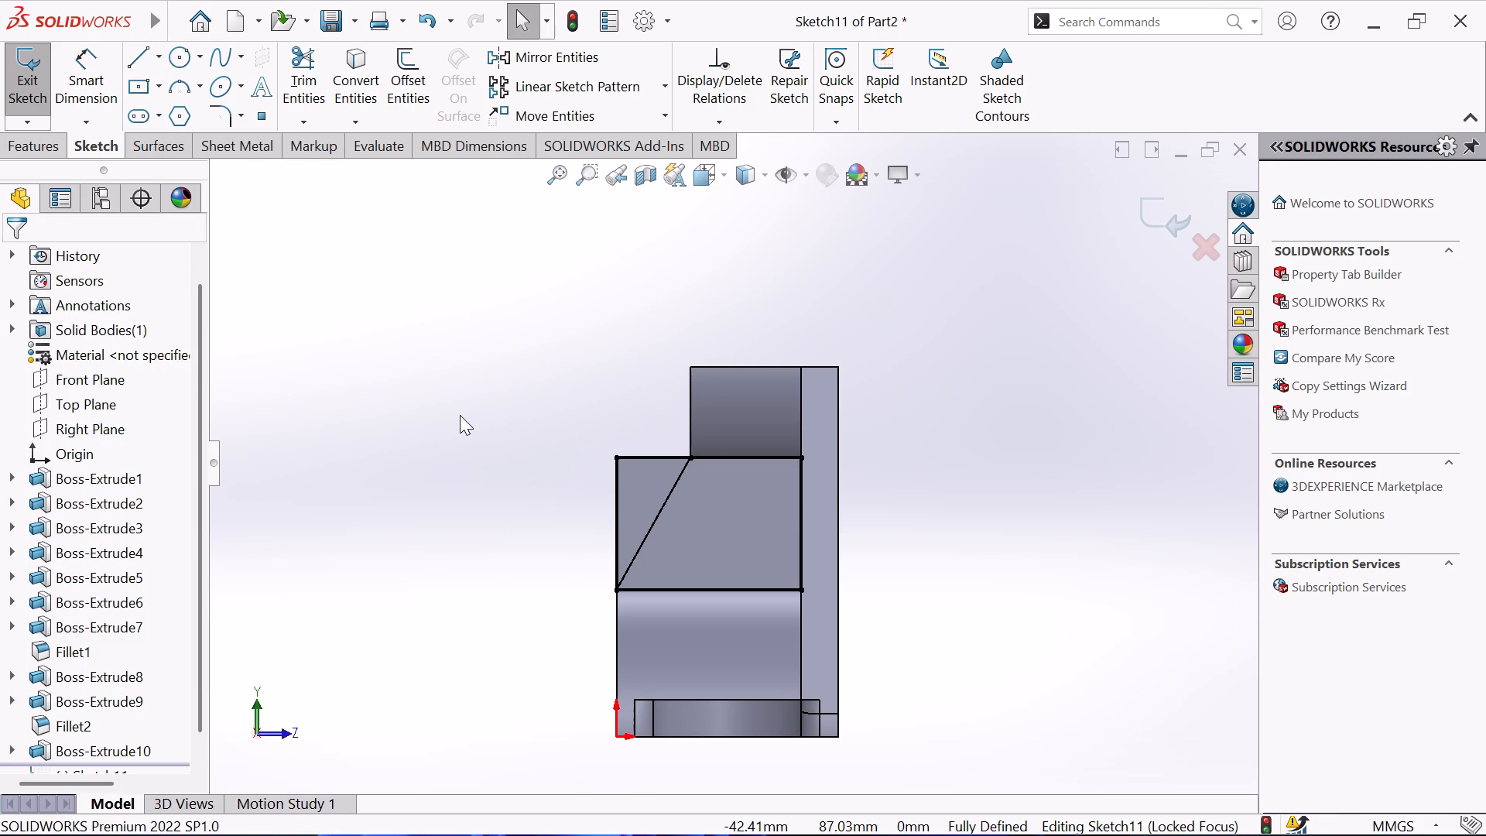
Trim the converted top edge behind the diagonal, the web-side edge and the bottom edge, leaving a closed triangle at the rib's front.
{"action": "left_click", "coordinate": [307, 75]}
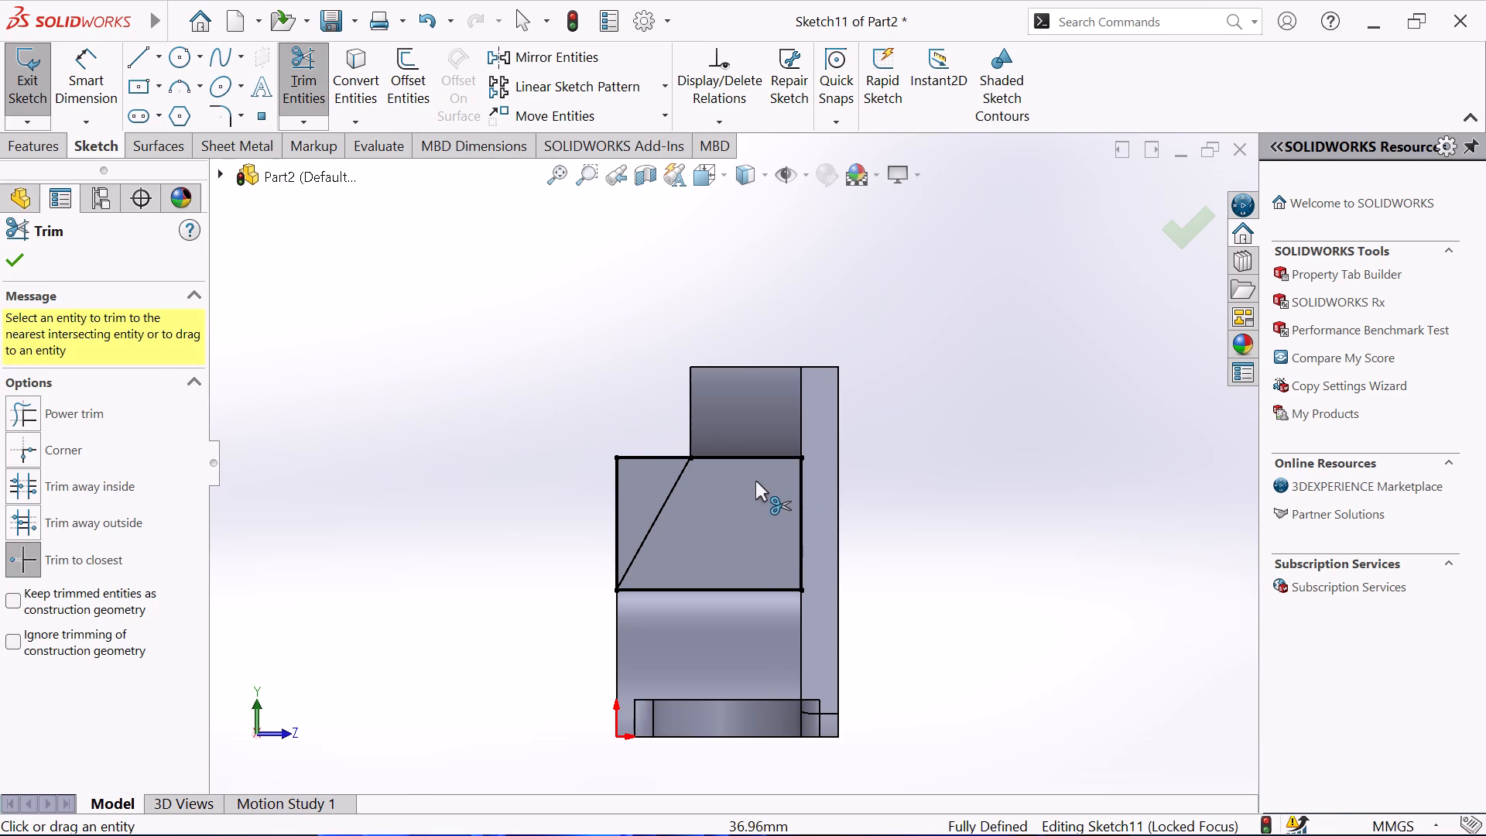
{"action": "left_click", "coordinate": [758, 457]}
{"action": "left_click", "coordinate": [799, 499]}
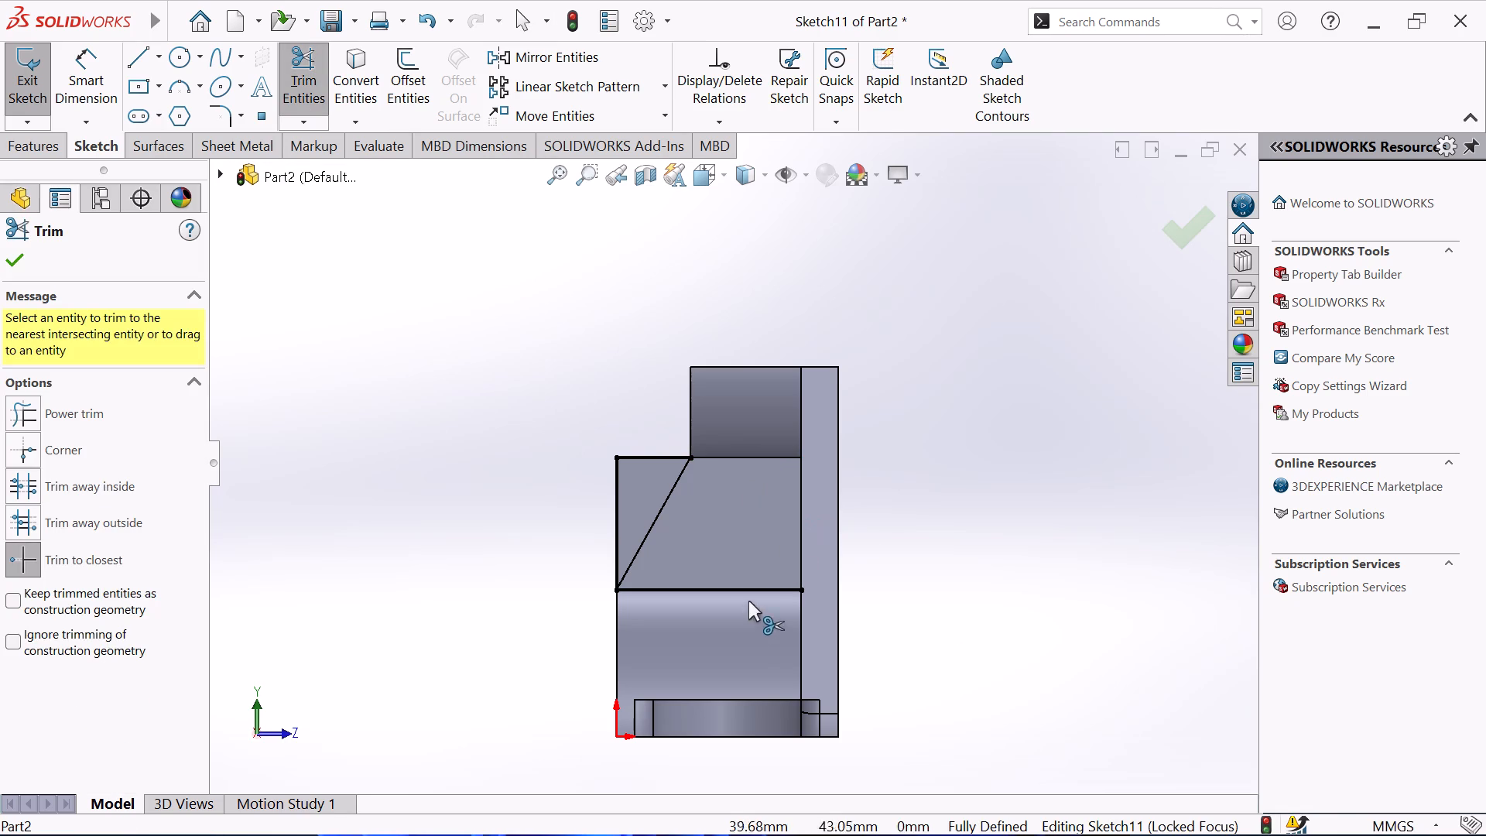
{"action": "left_click", "coordinate": [742, 586]}
{"action": "right_click", "coordinate": [492, 536]}
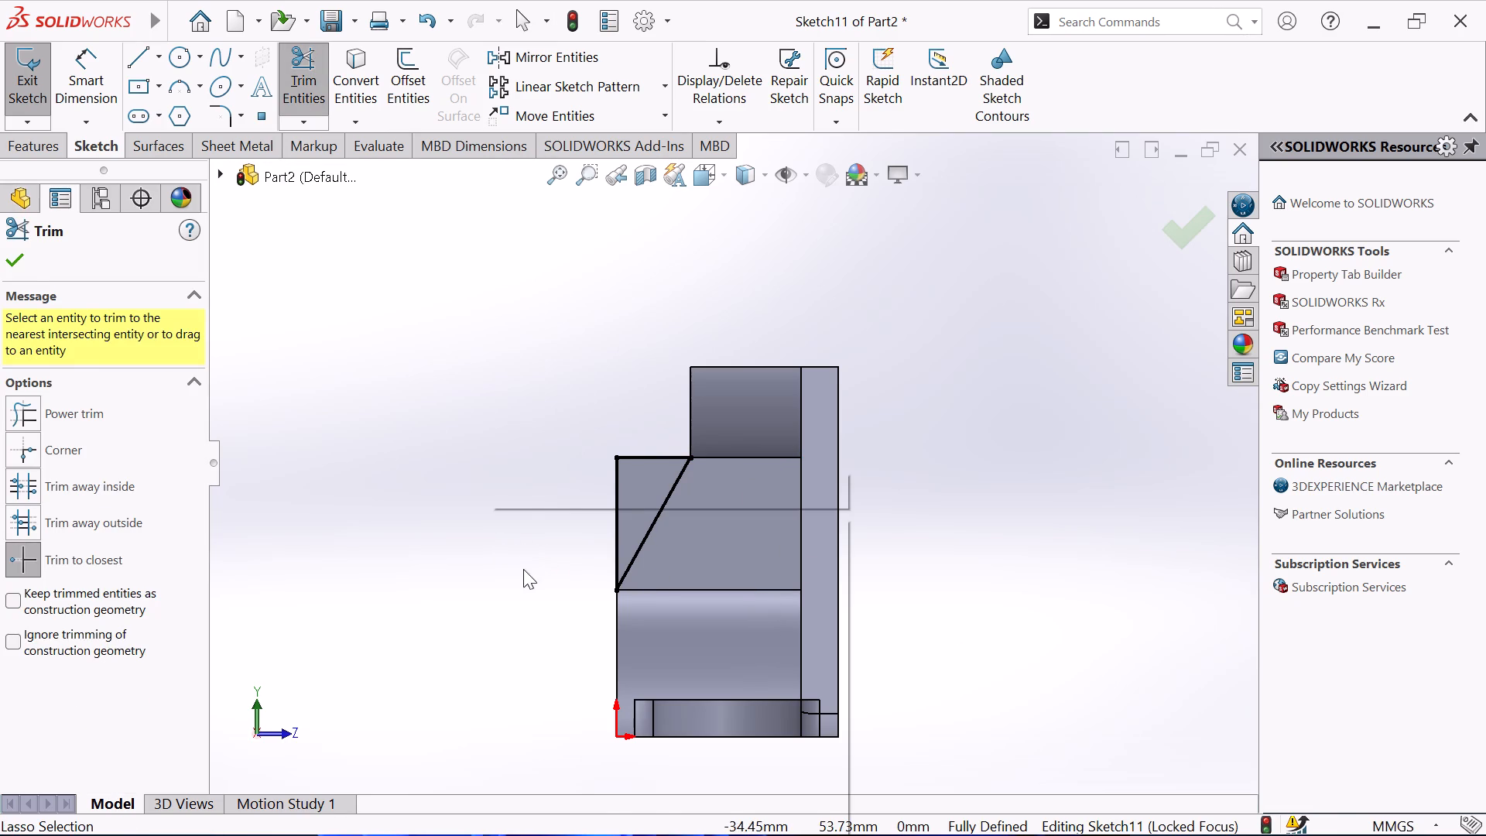
{"action": "left_click", "coordinate": [527, 585]}
{"action": "middle_click_drag", "start_coordinate": [432, 499], "coordinate": [552, 632]}
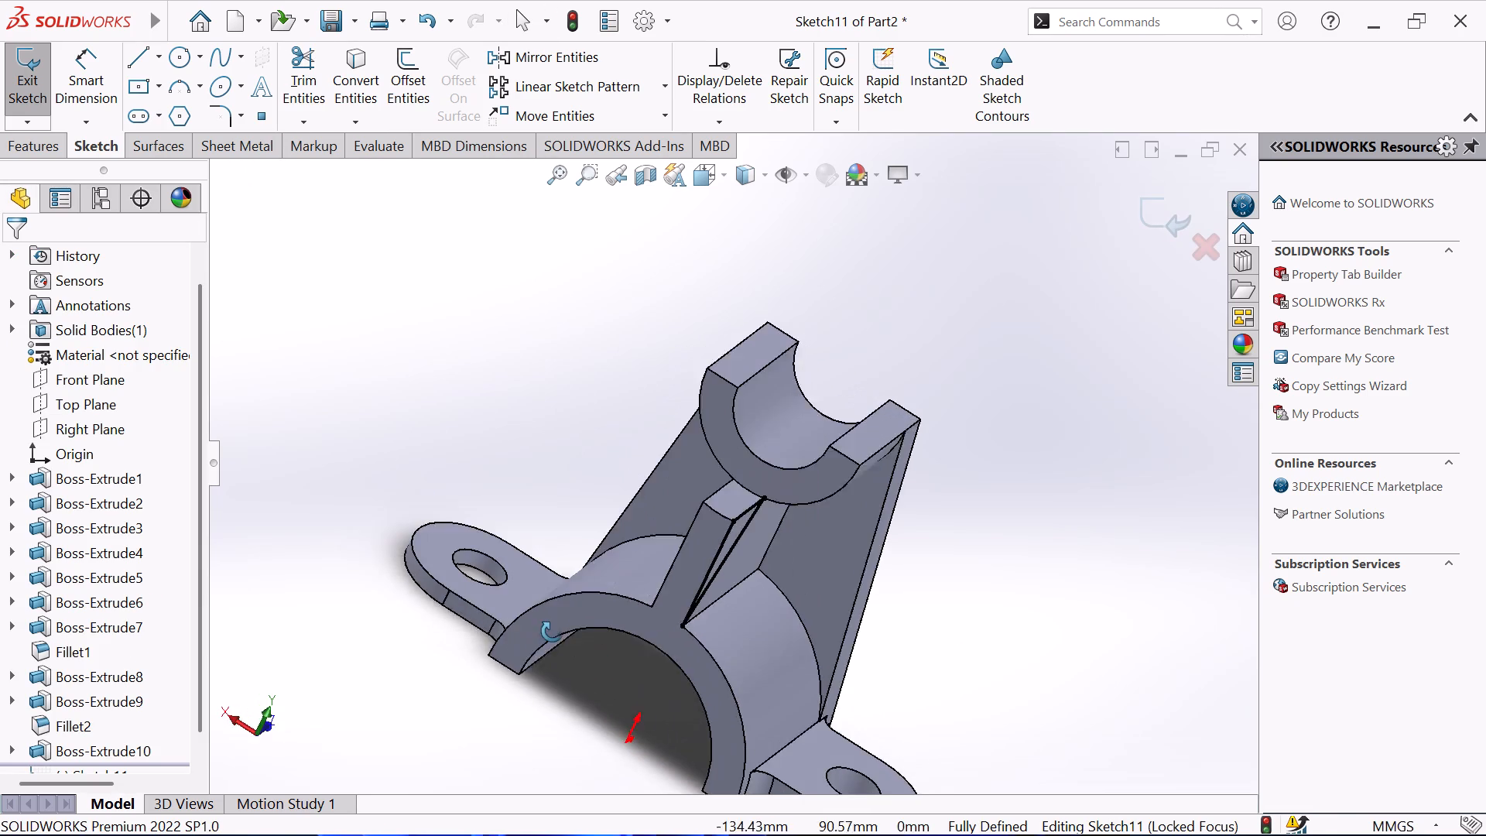
Cut-extrude the triangle sketch Blind 15 mm through the rib to slope its front edge.
{"action": "middle_click_drag", "start_coordinate": [552, 632], "coordinate": [568, 639]}
{"action": "left_click", "coordinate": [15, 148]}
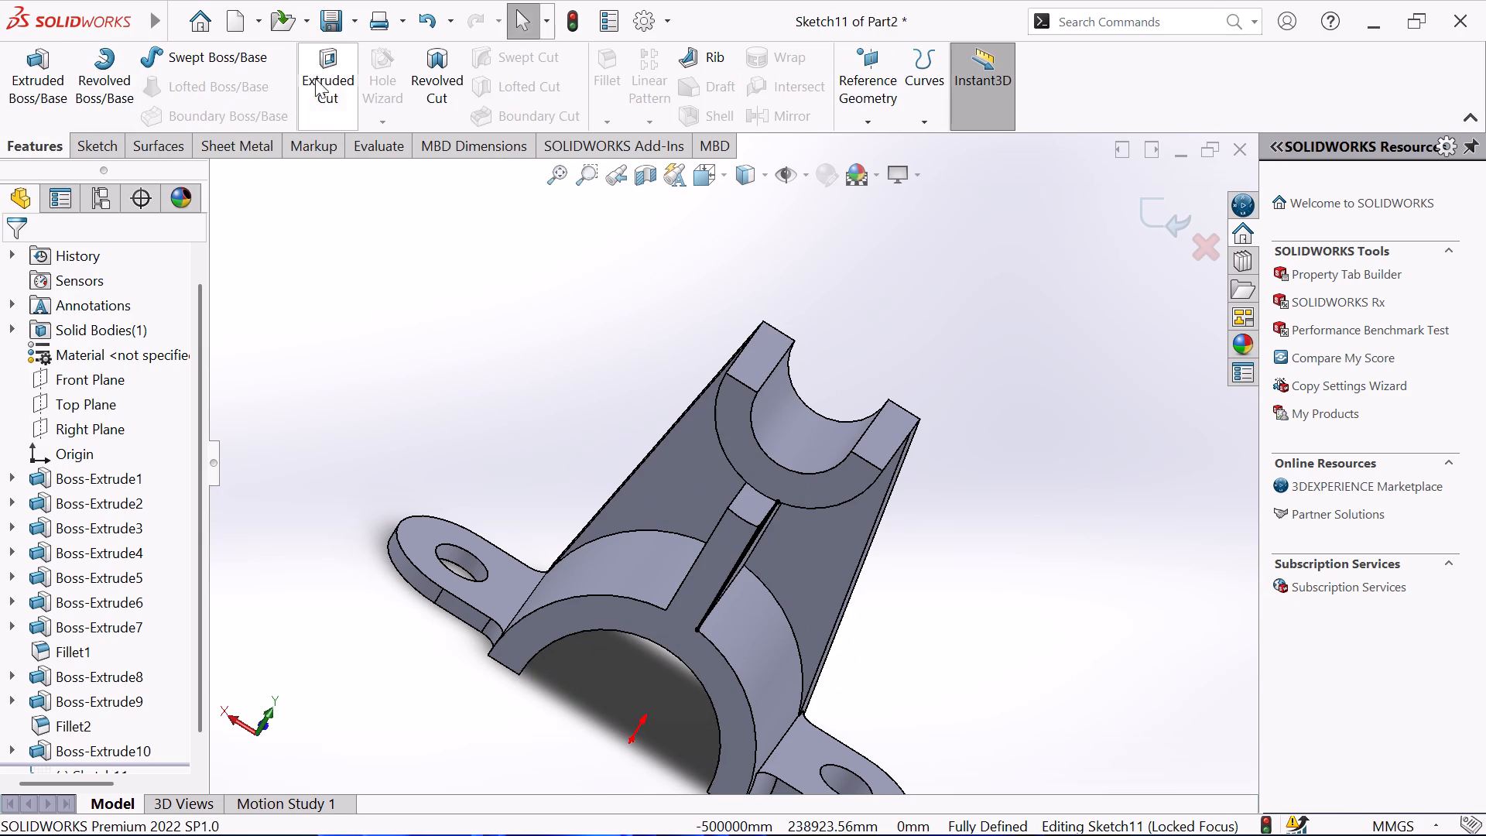
{"action": "left_click", "coordinate": [330, 70]}
{"action": "middle_click_drag", "start_coordinate": [360, 348], "coordinate": [342, 290]}
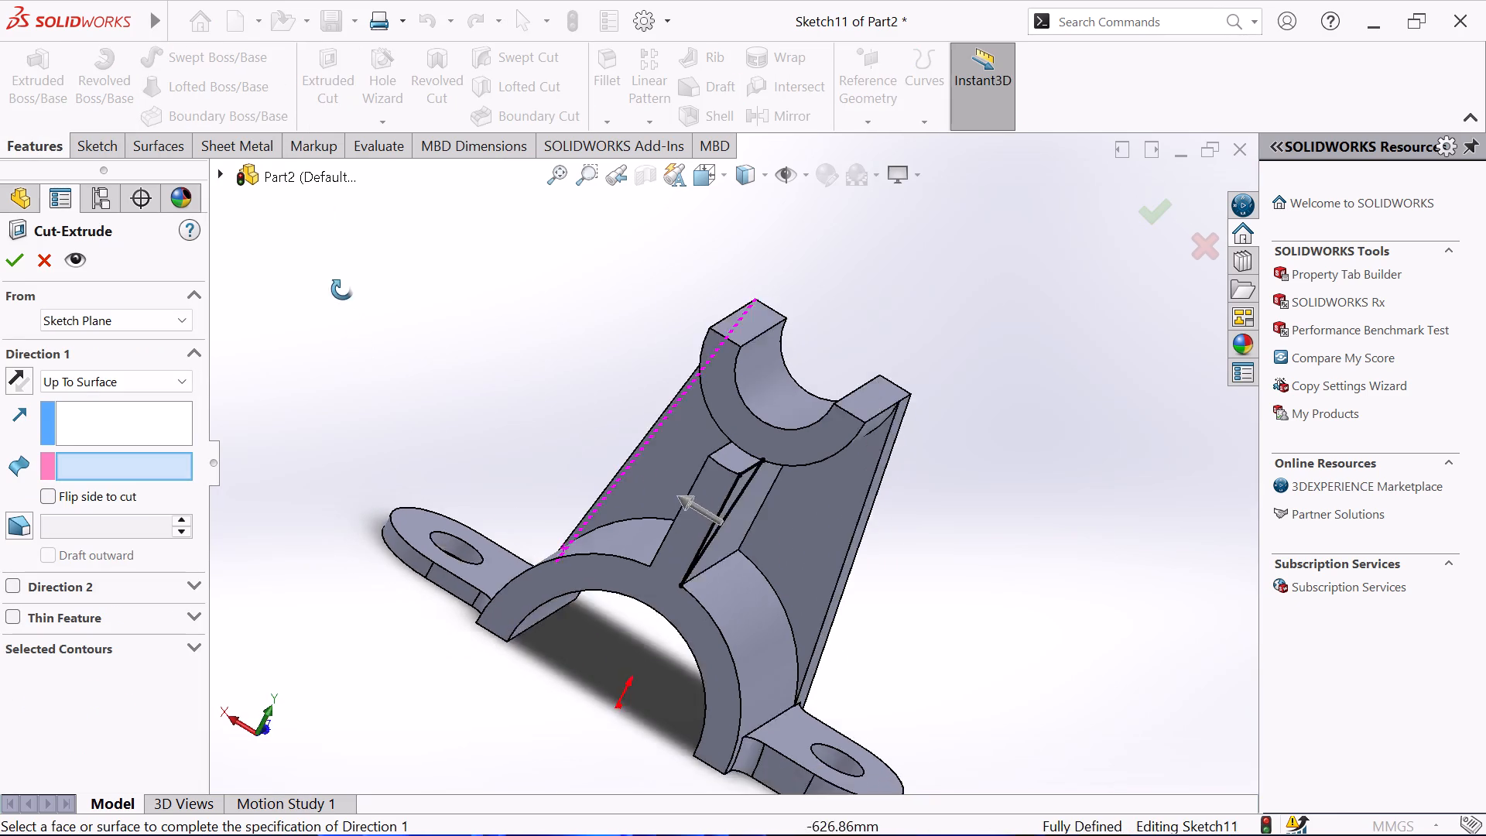
{"action": "middle_click_drag", "start_coordinate": [342, 290], "coordinate": [318, 240]}
{"action": "left_click", "coordinate": [76, 384]}
{"action": "left_click", "coordinate": [84, 404]}
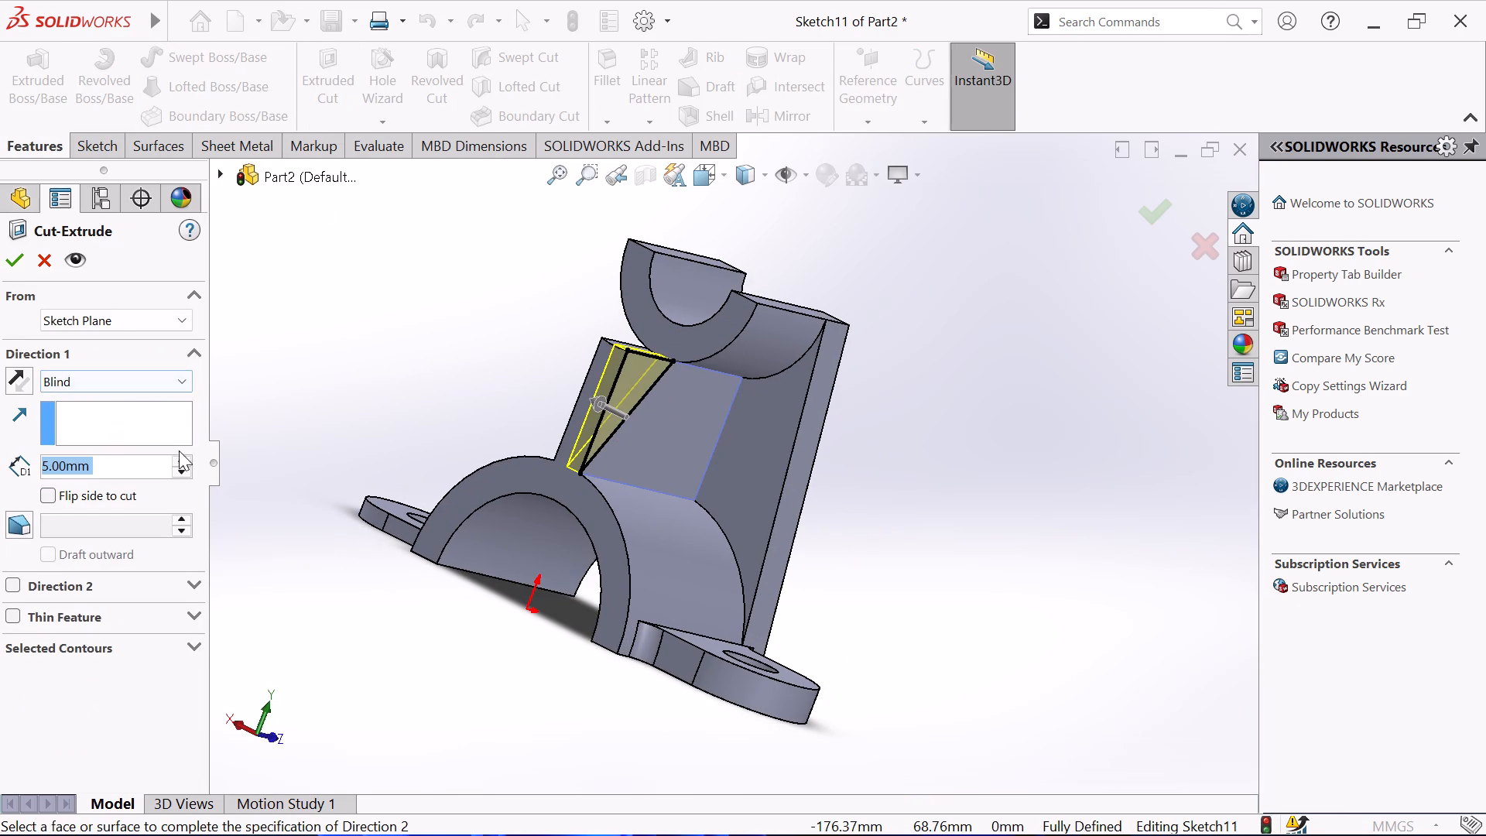
{"action": "left_click", "coordinate": [182, 459]}
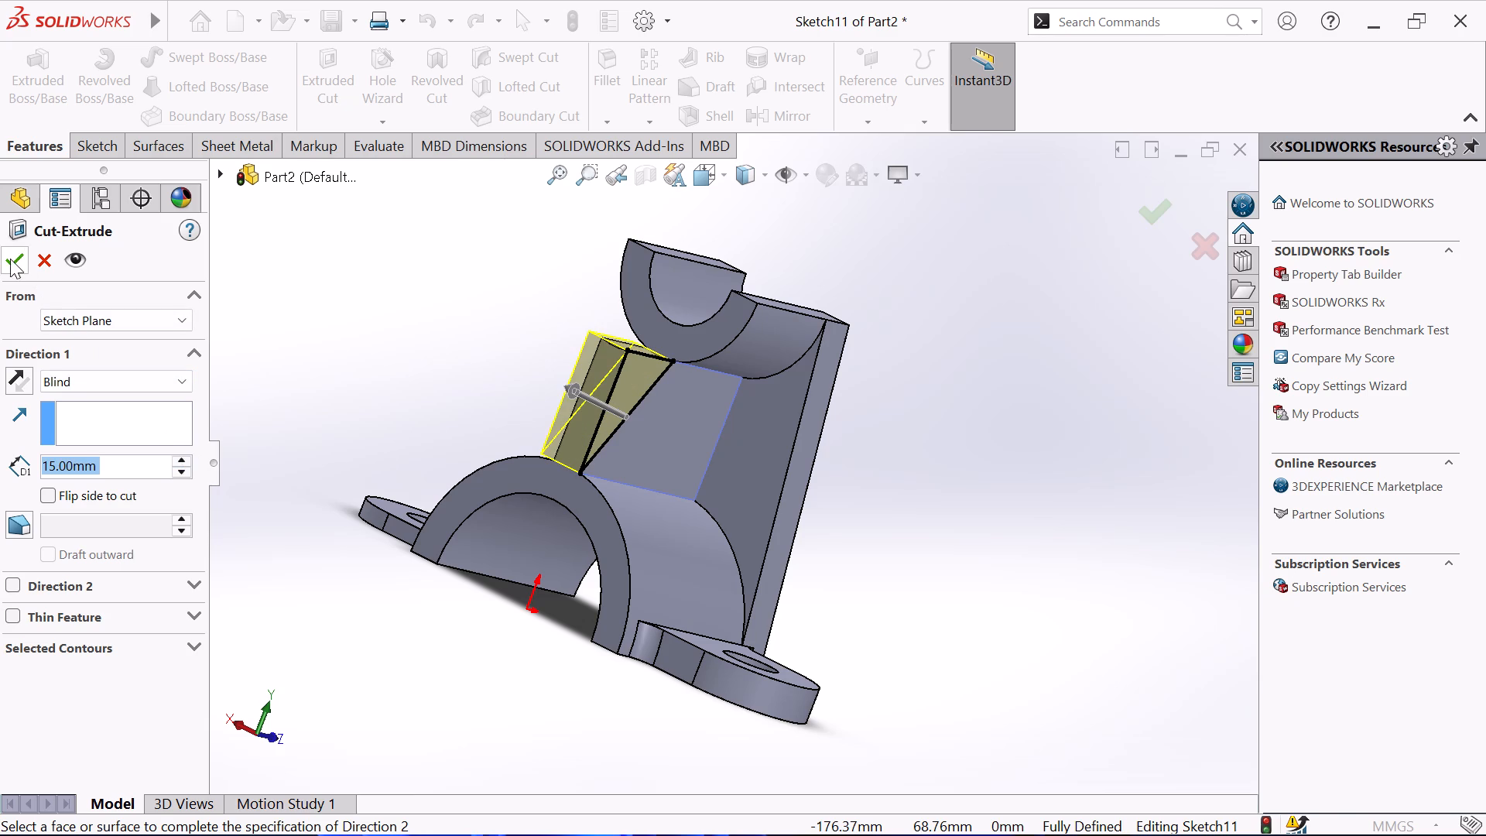
{"action": "left_click", "coordinate": [10, 259]}
{"action": "left_click", "coordinate": [296, 345]}
Edit the extrusion of the thinner holed lug beside the base half-ring and set its depth to 10 mm.
{"action": "middle_click_drag", "start_coordinate": [407, 300], "coordinate": [324, 312]}
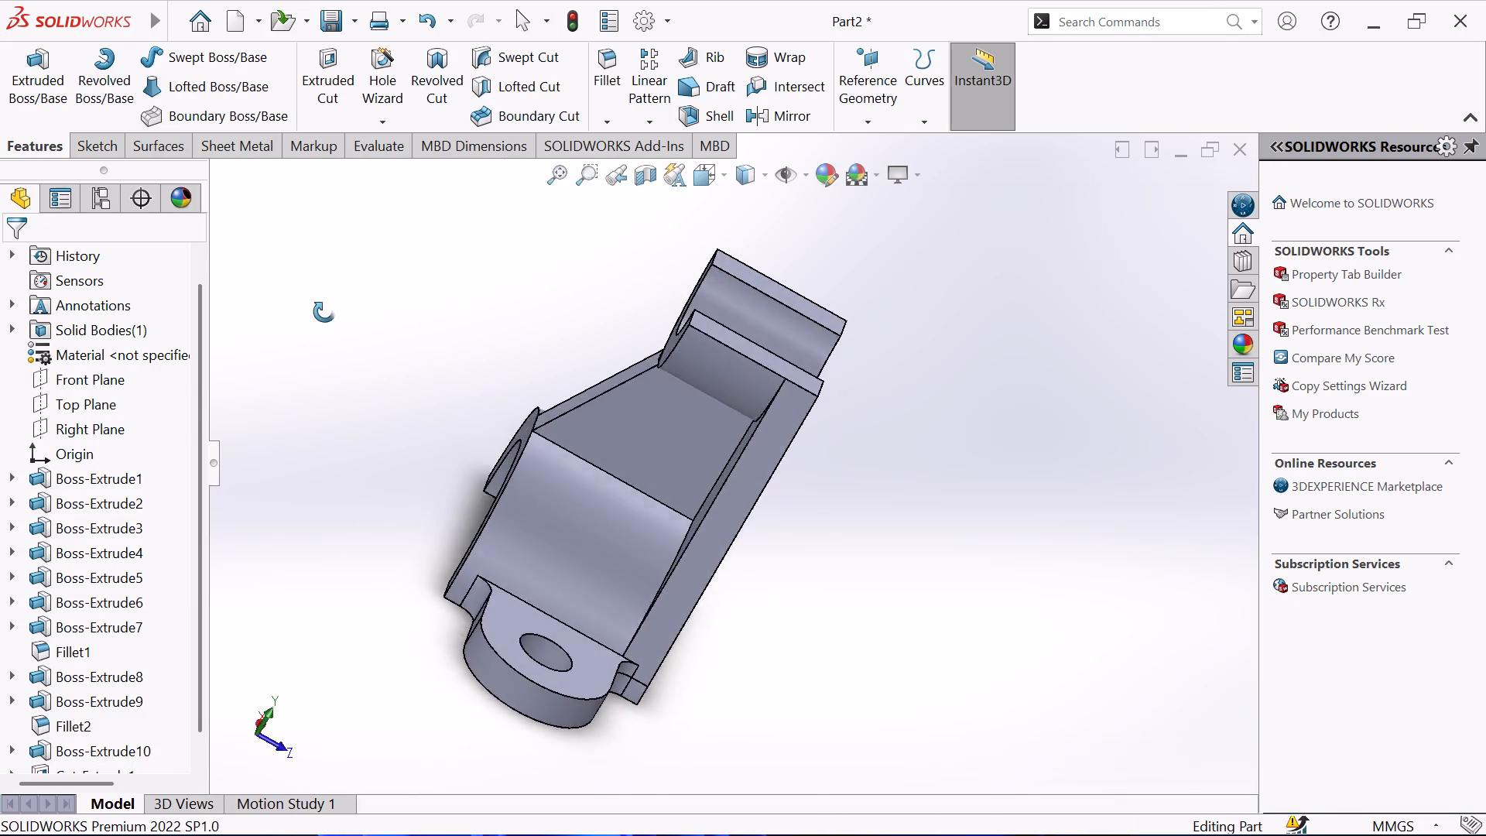
{"action": "middle_click_drag", "start_coordinate": [324, 312], "coordinate": [478, 425]}
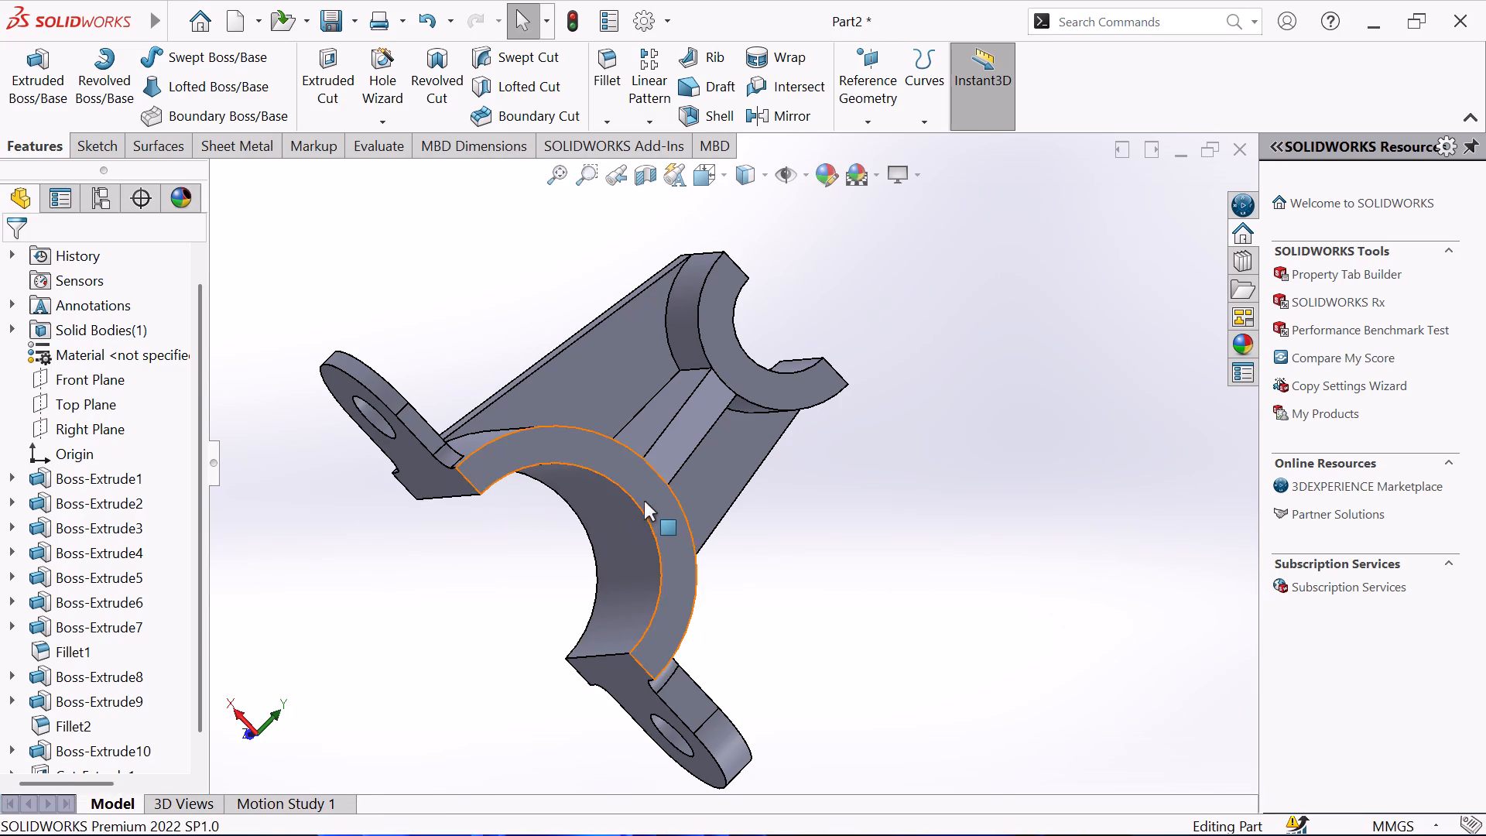
{"action": "middle_click_drag", "start_coordinate": [282, 455], "coordinate": [276, 460]}
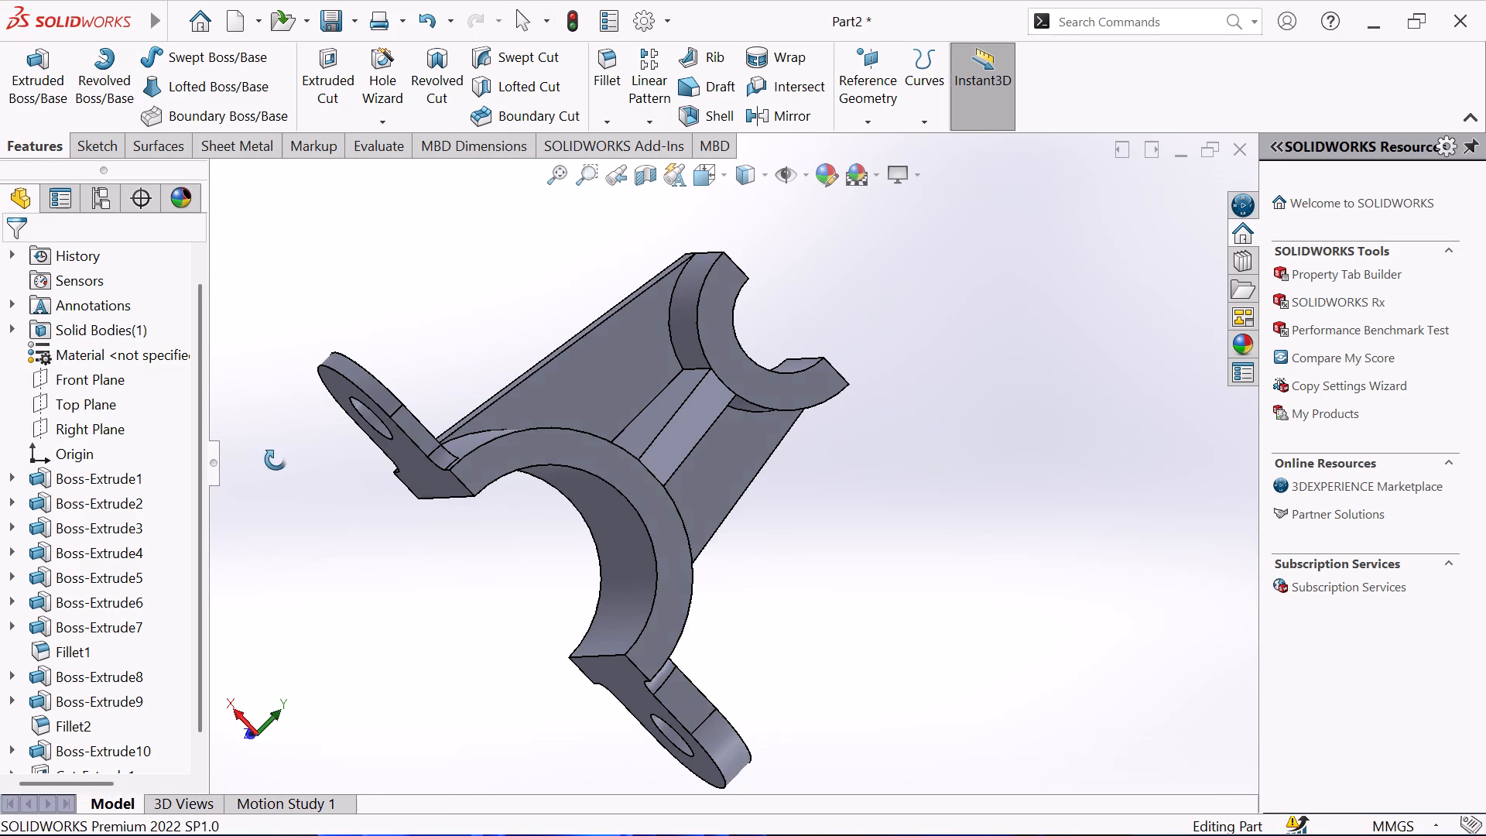
{"action": "middle_click_drag", "start_coordinate": [276, 460], "coordinate": [251, 458]}
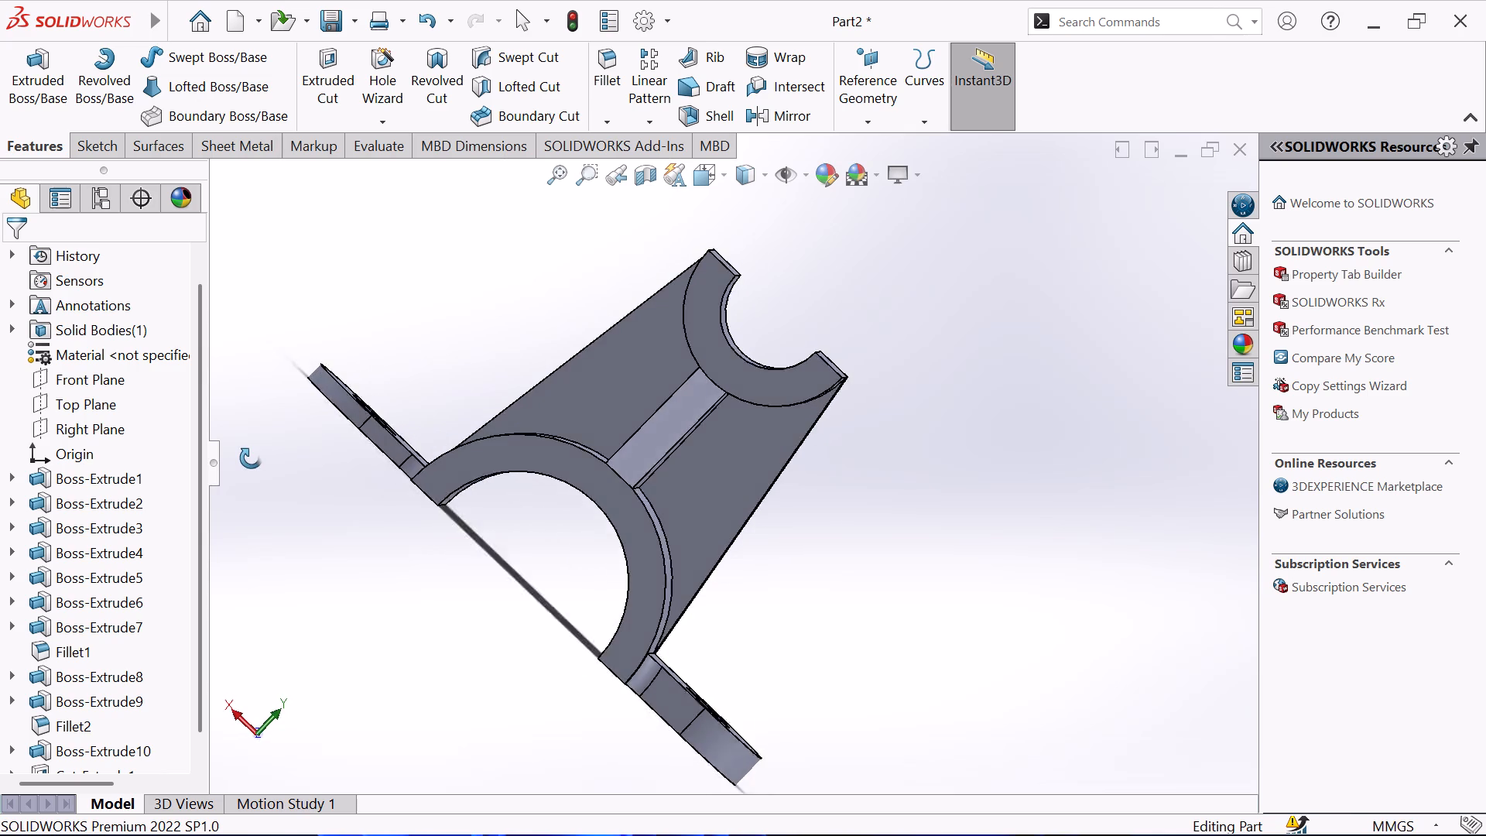
{"action": "middle_click_drag", "start_coordinate": [251, 458], "coordinate": [254, 480]}
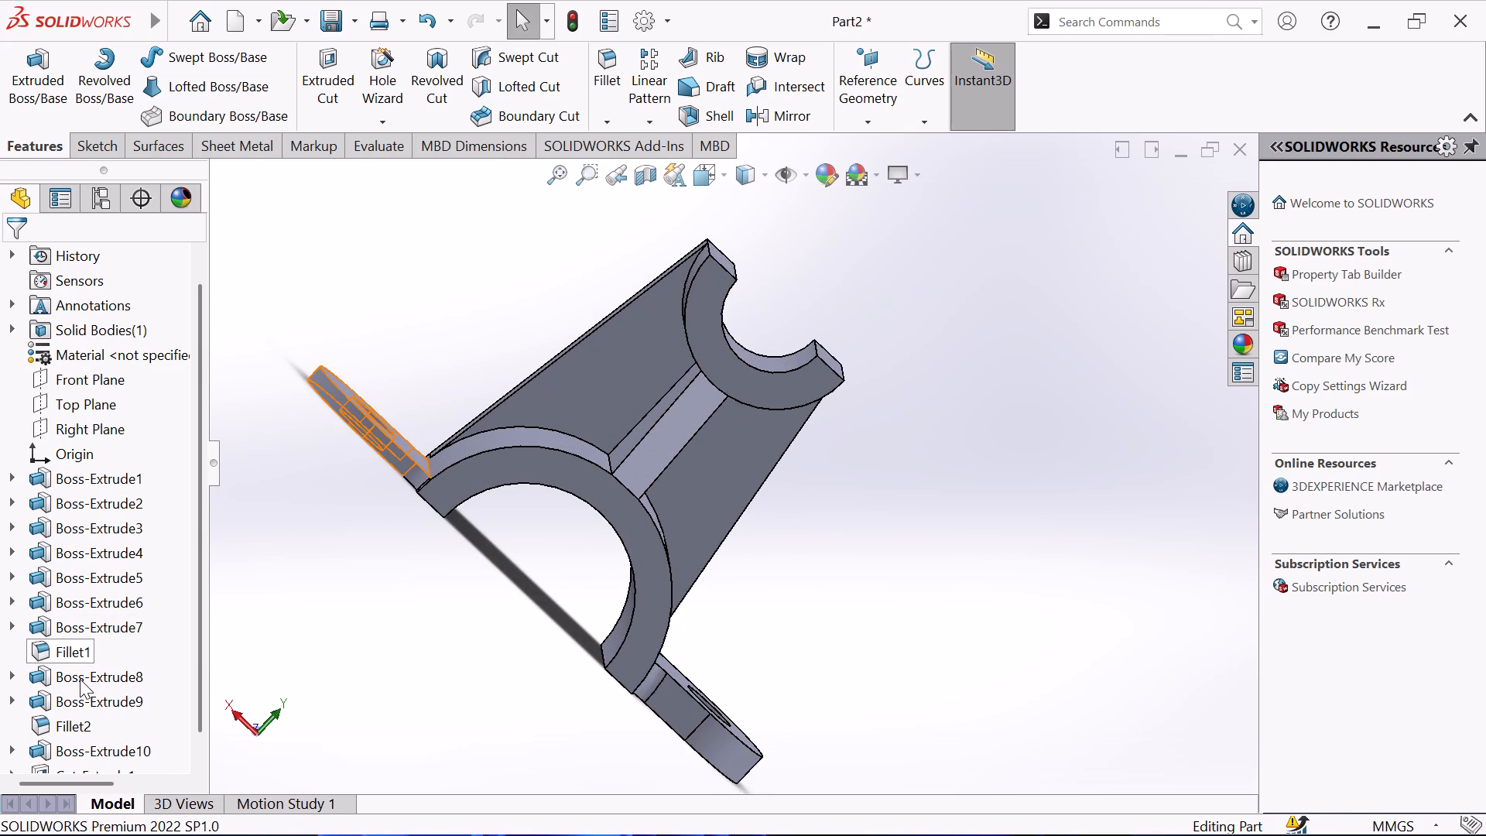
{"action": "left_click", "coordinate": [80, 679]}
{"action": "left_click", "coordinate": [101, 632]}
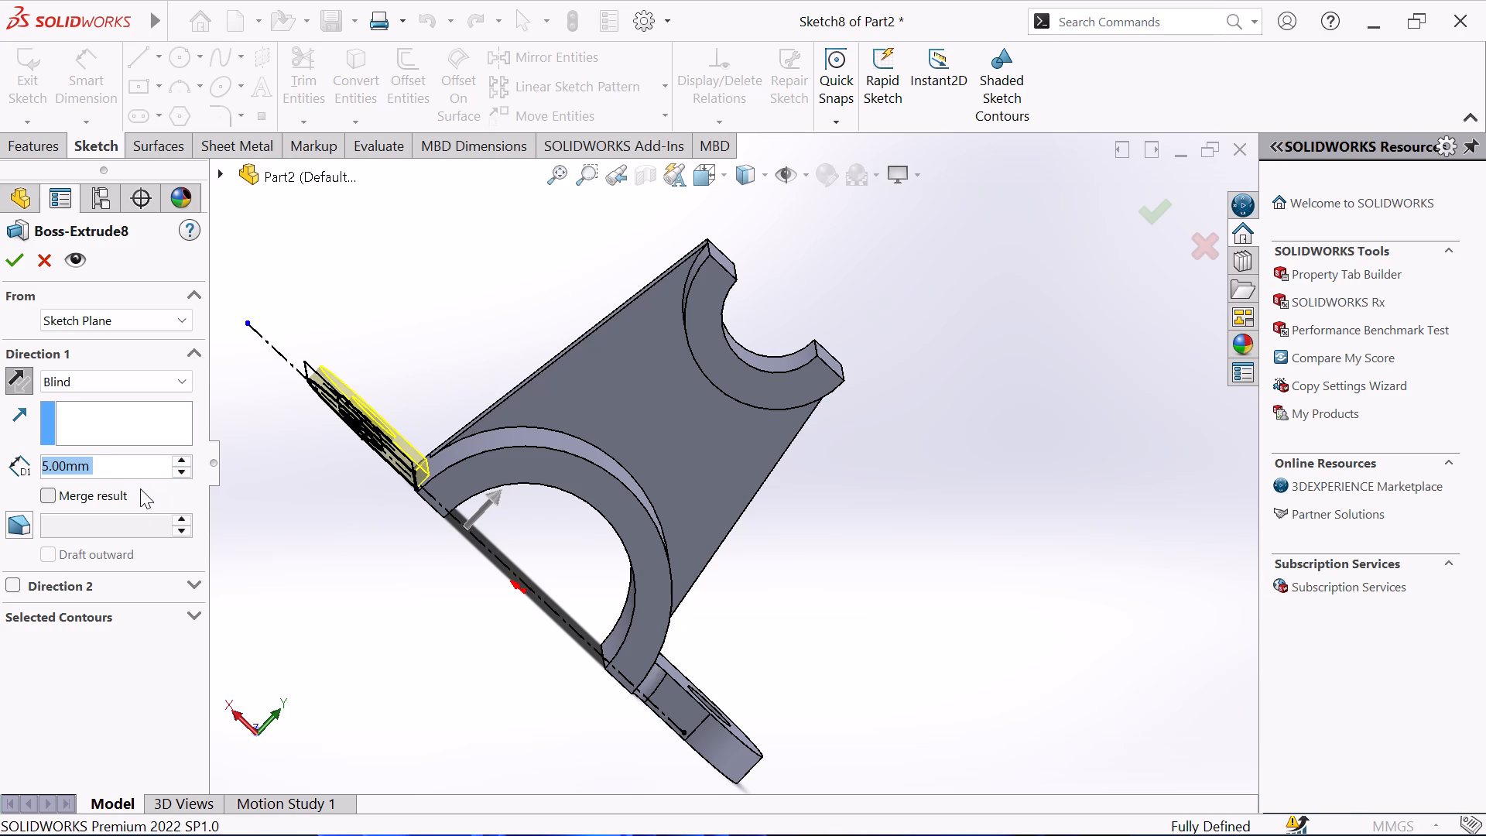
{"action": "key", "text": "1"}
{"action": "key", "text": "0"}
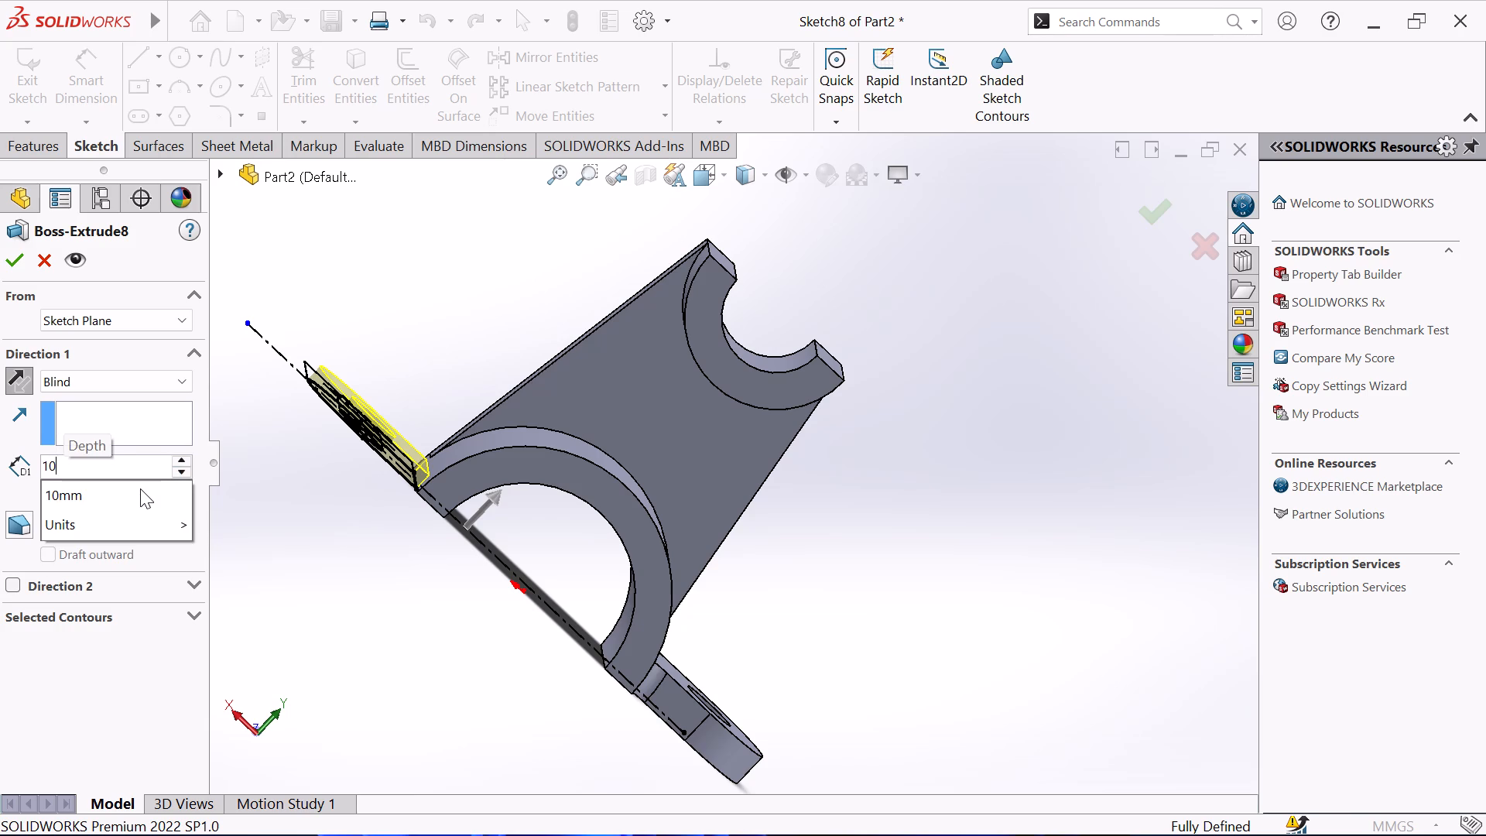
{"action": "key", "text": "Return"}
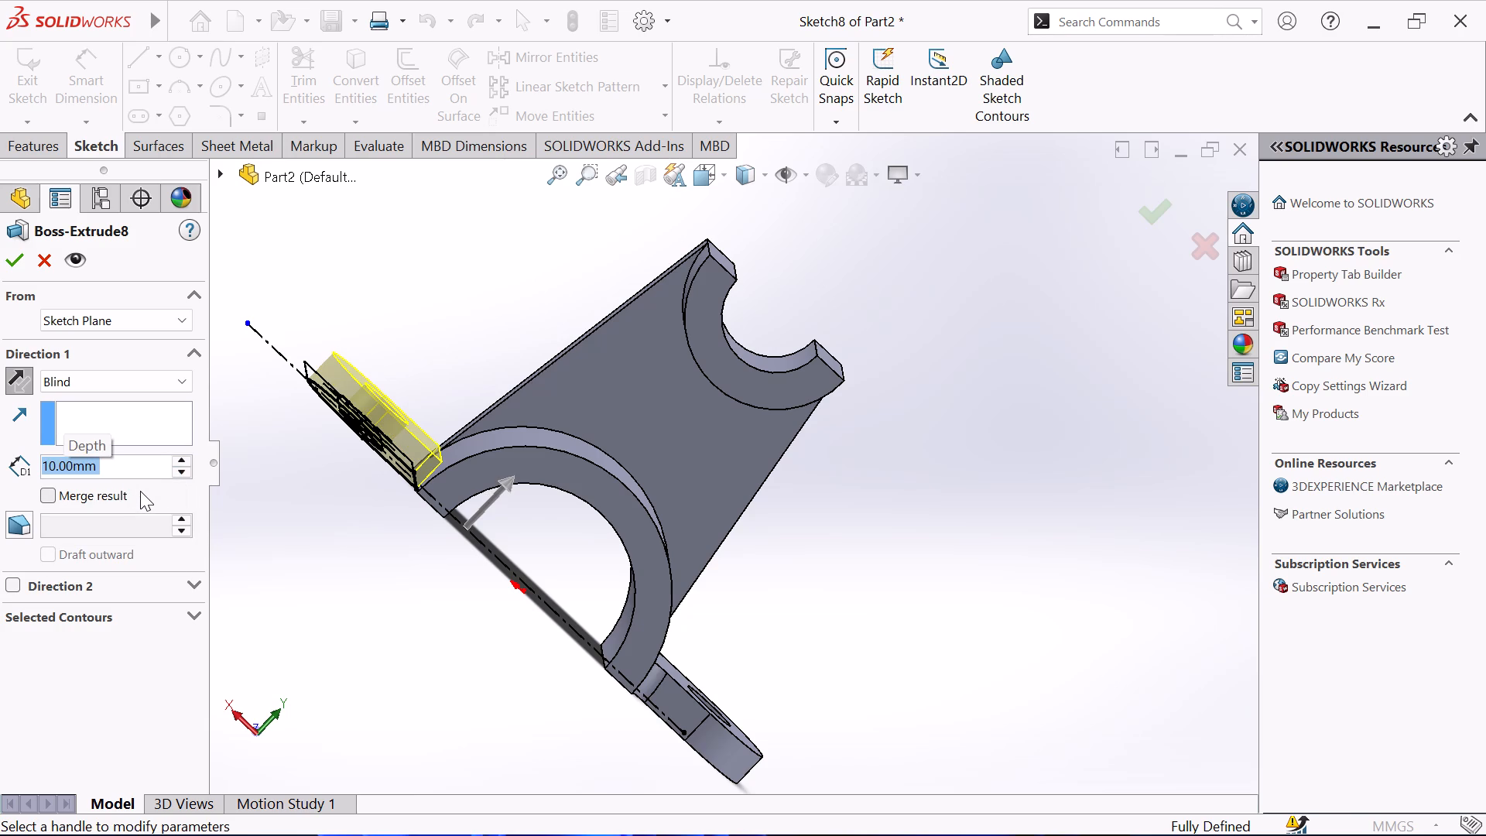
{"action": "left_click", "coordinate": [19, 248]}
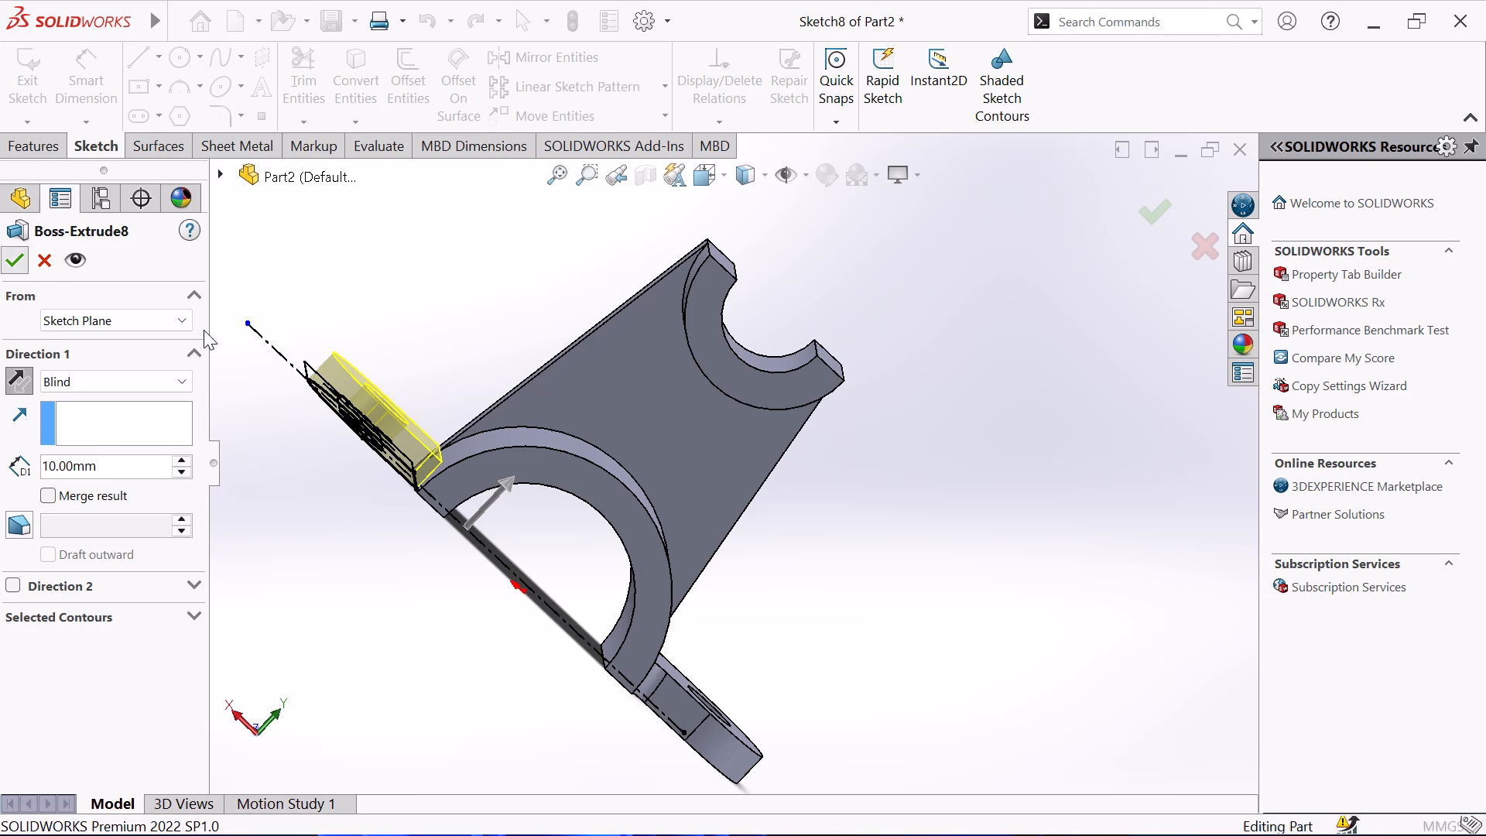
{"action": "left_click", "coordinate": [361, 322]}
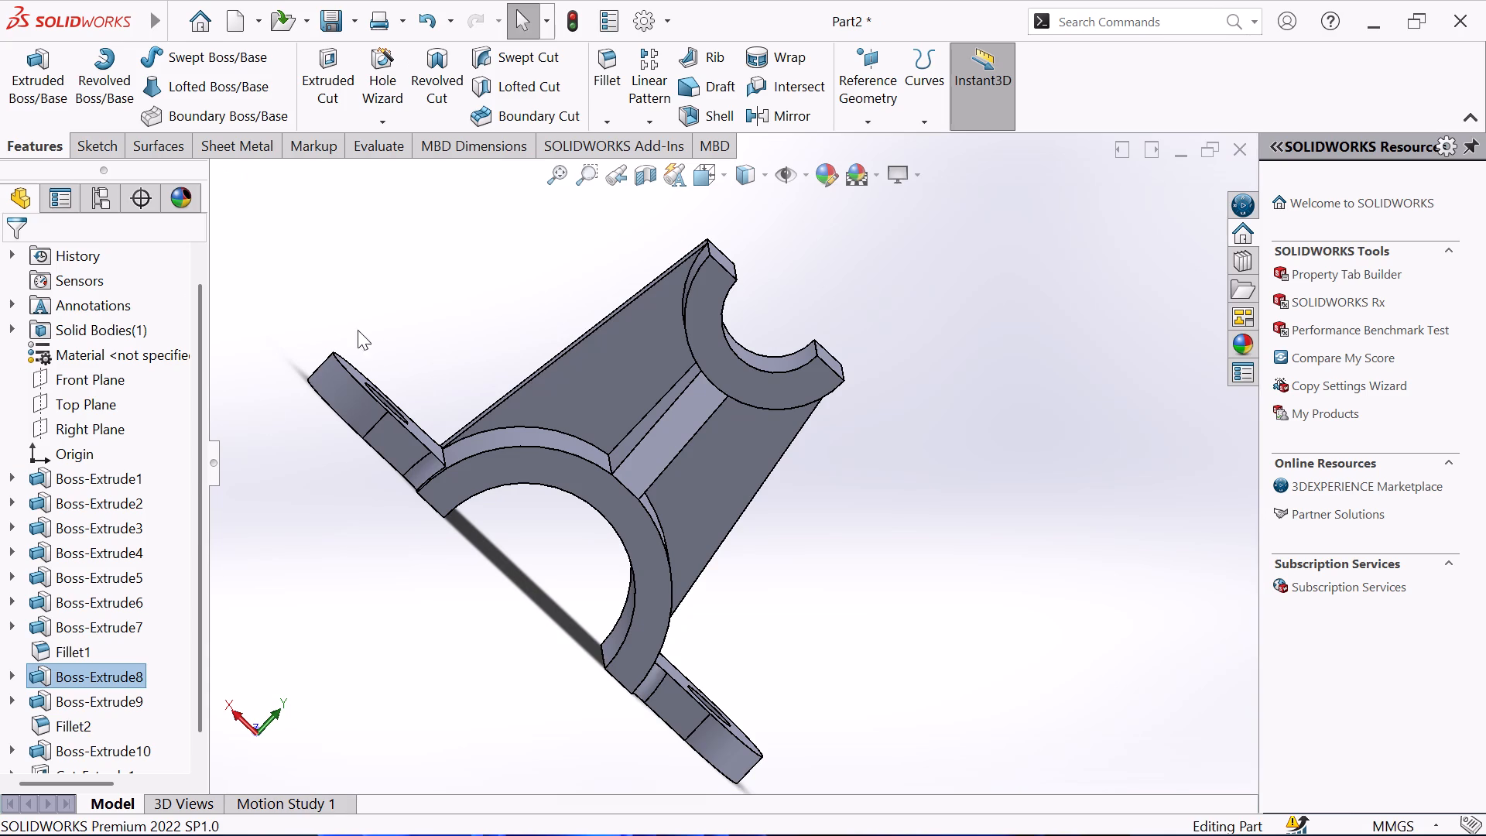
Examine the bracket from all sides and below, checking both lugs, the sloped rib, the web and the half-rings.
{"action": "middle_click_drag", "start_coordinate": [248, 541], "coordinate": [212, 780]}
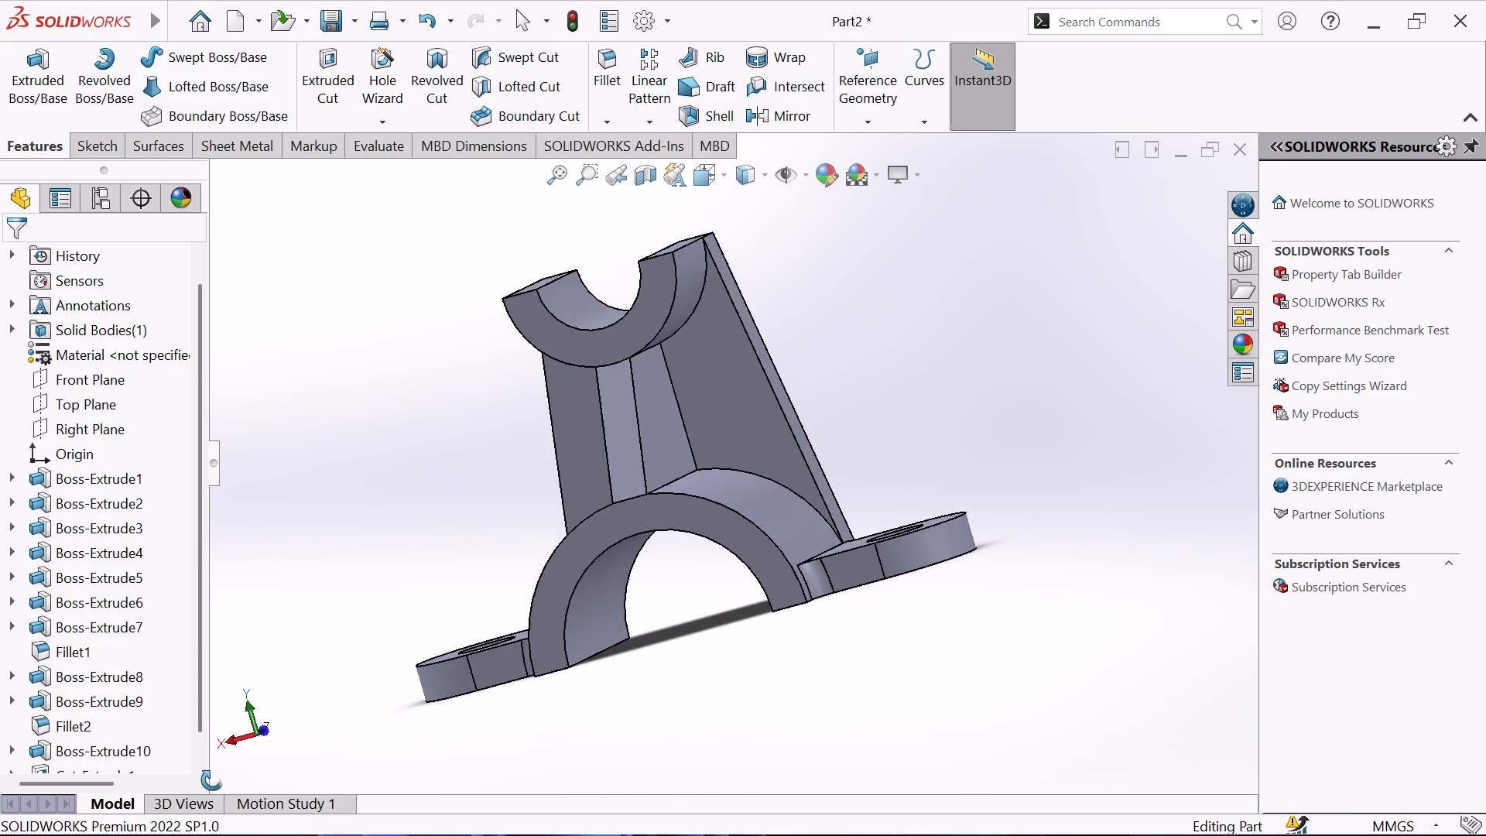
{"action": "middle_click_drag", "start_coordinate": [212, 780], "coordinate": [245, 783]}
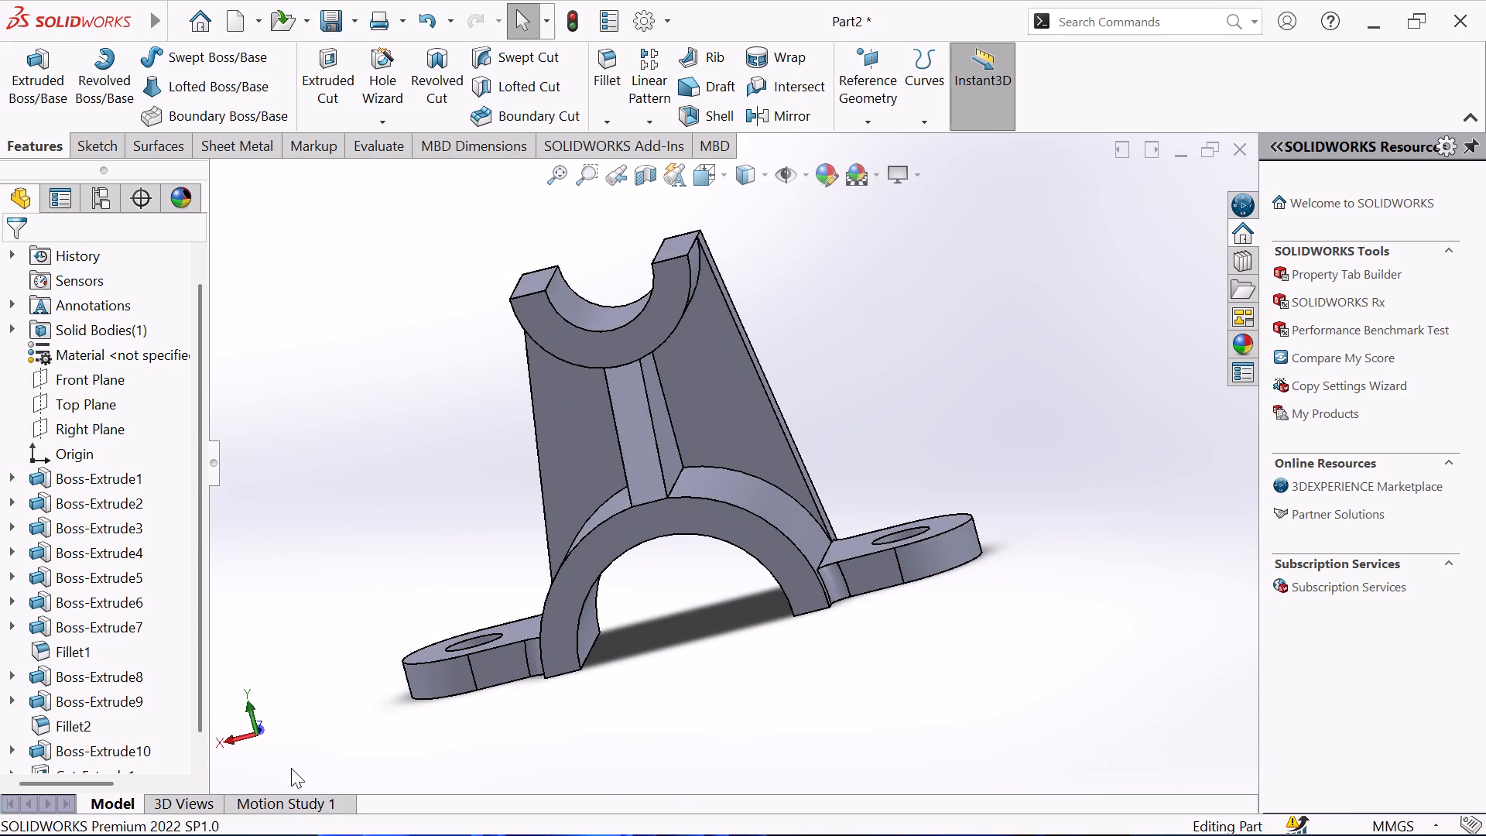
{"action": "middle_click_drag", "start_coordinate": [291, 768], "coordinate": [235, 574]}
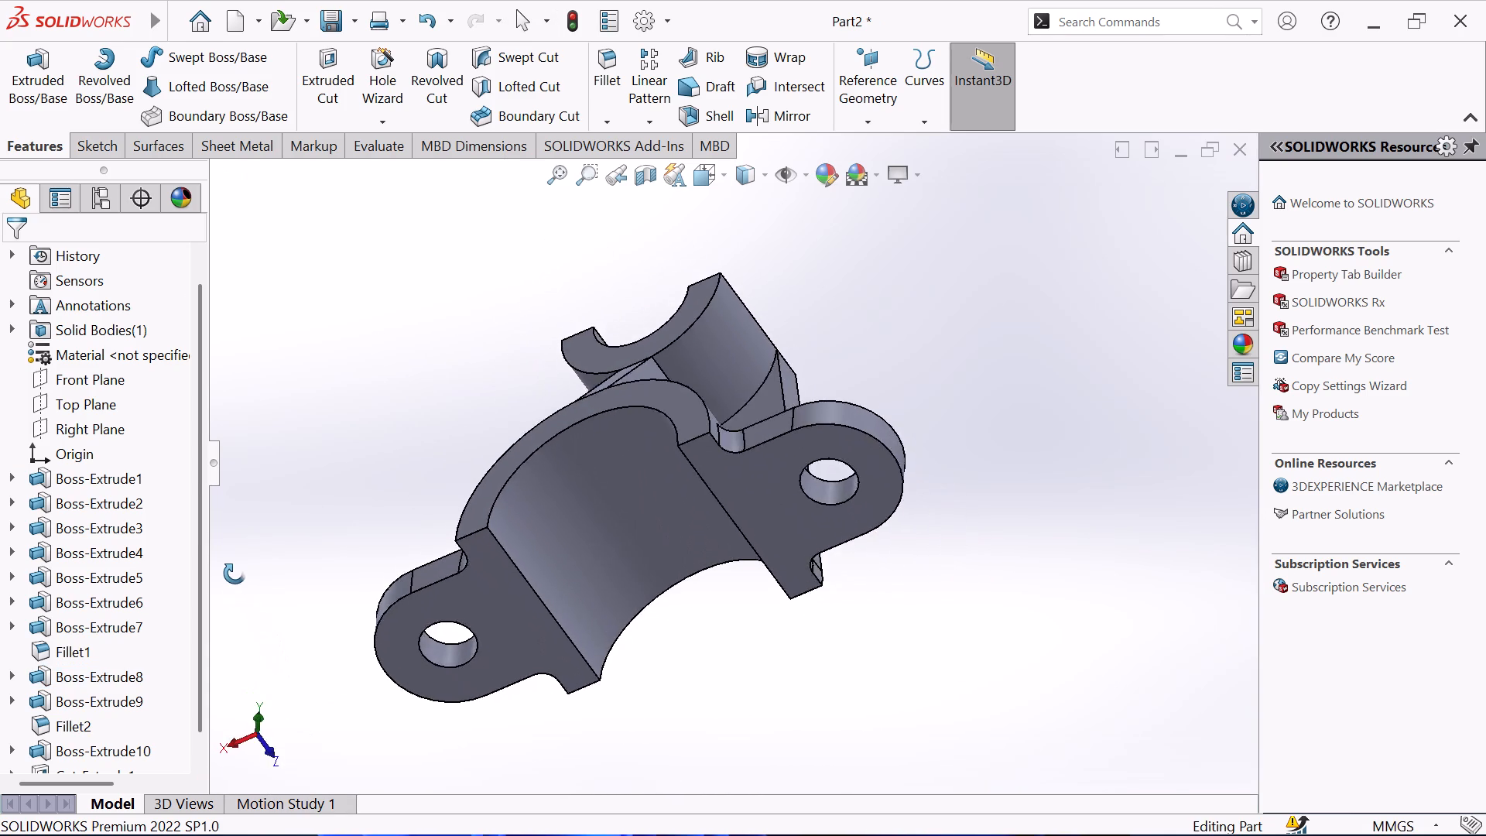
{"action": "middle_click_drag", "start_coordinate": [235, 574], "coordinate": [293, 573]}
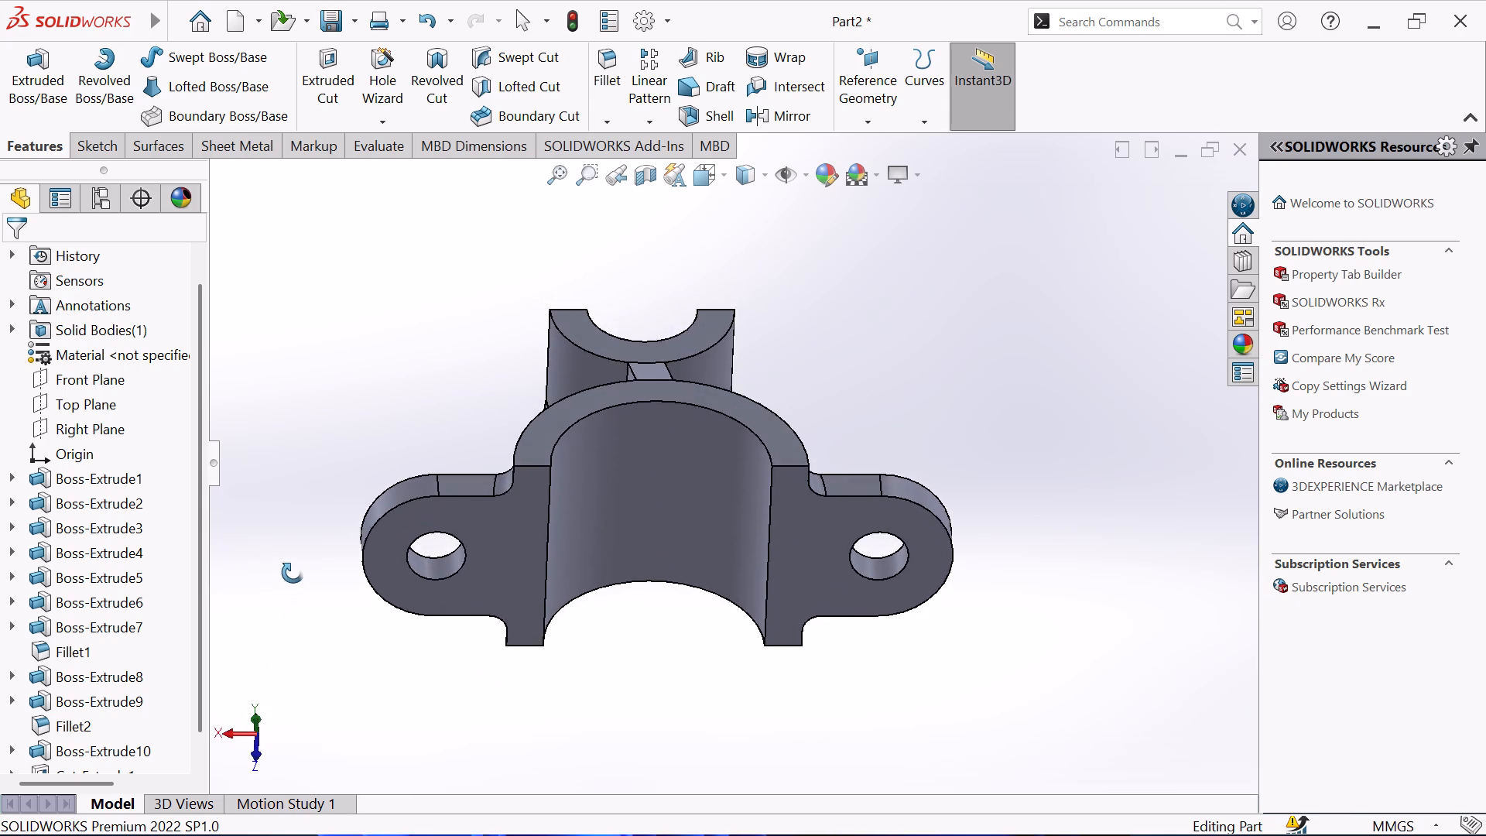
{"action": "middle_click_drag", "start_coordinate": [293, 573], "coordinate": [365, 835]}
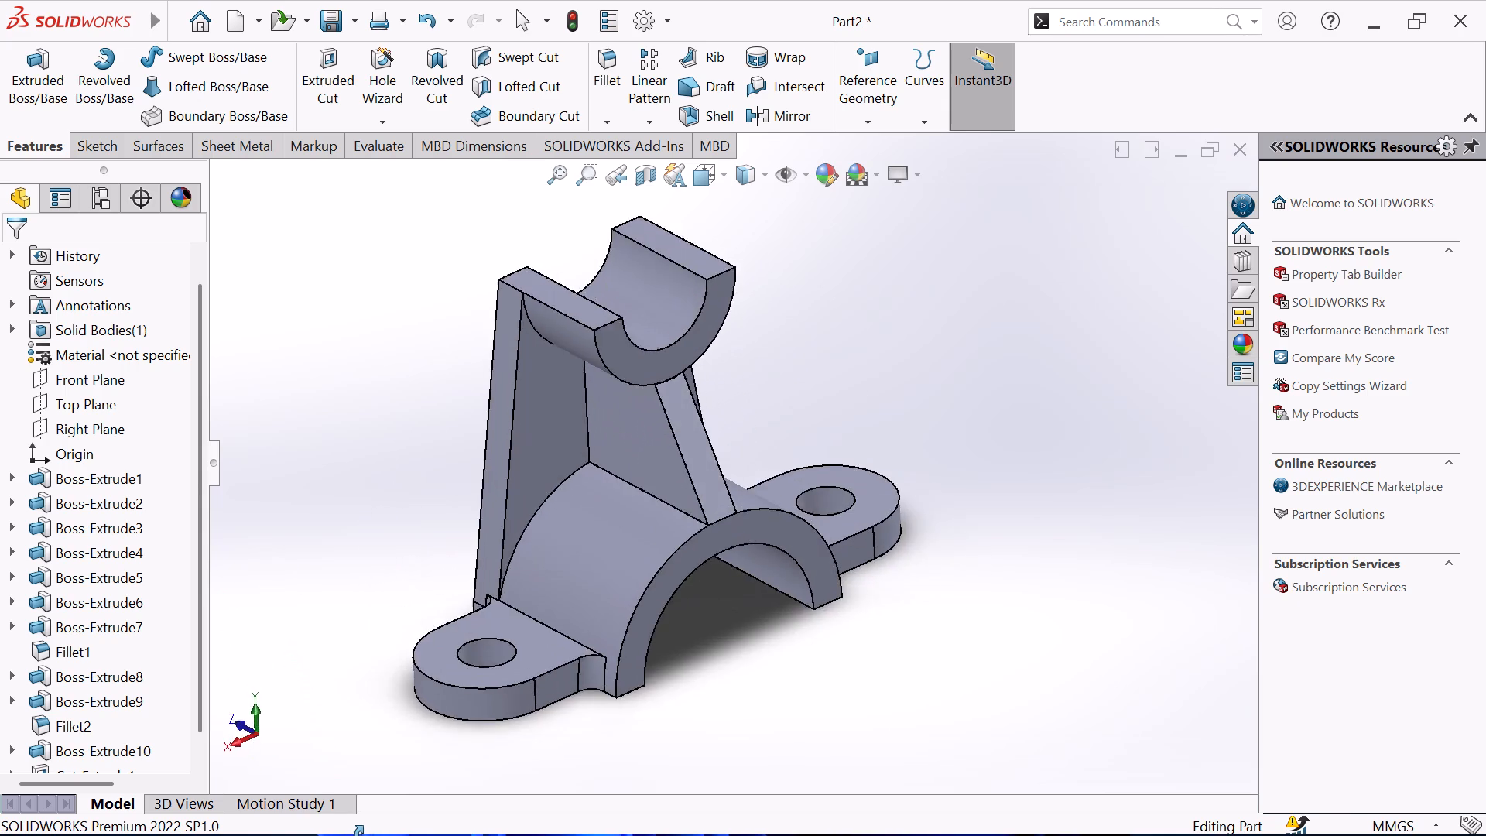
{"action": "middle_click_drag", "start_coordinate": [365, 835], "coordinate": [226, 825]}
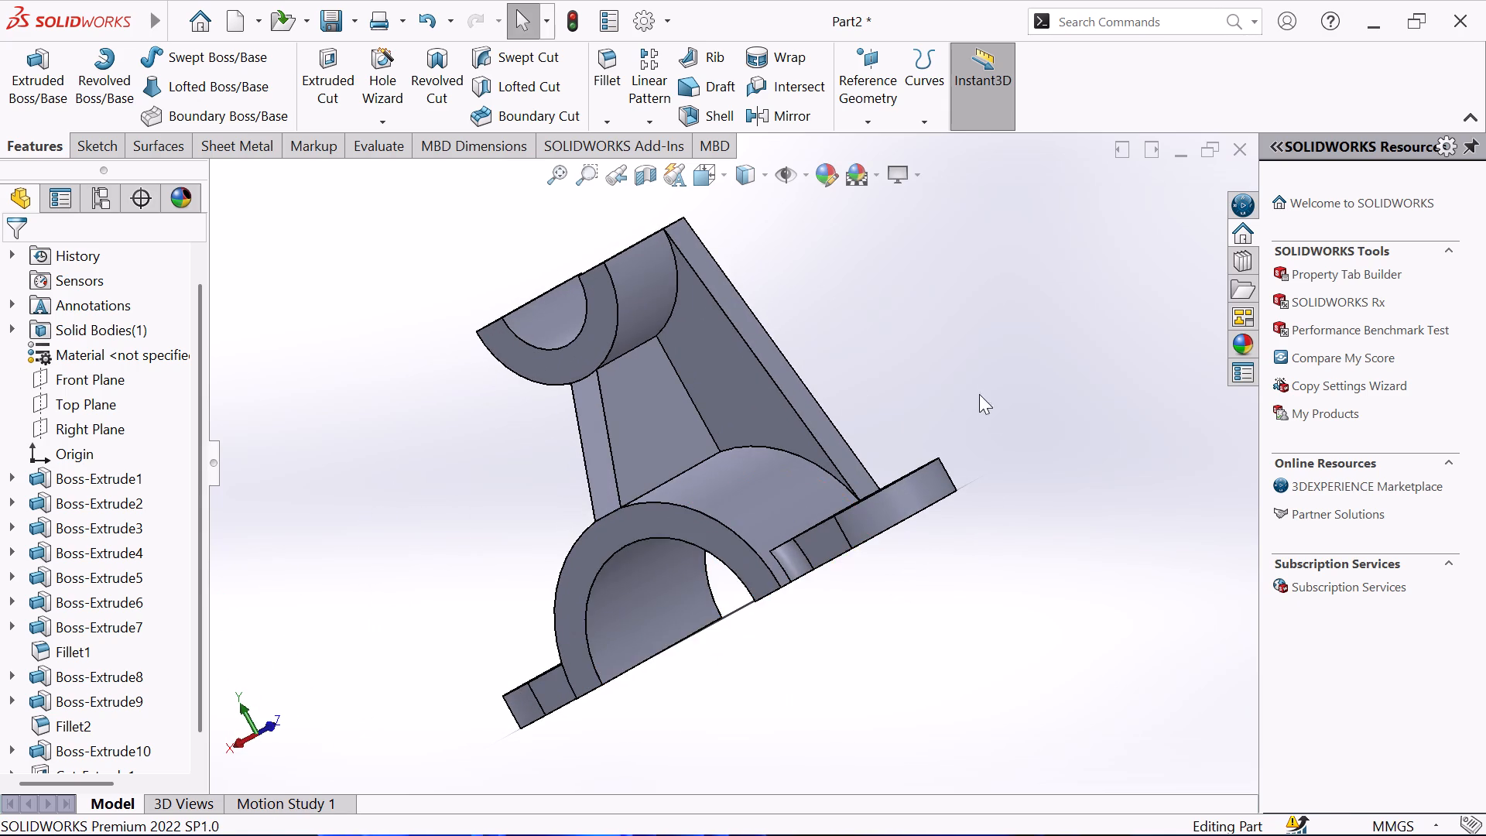
{"action": "middle_click_drag", "start_coordinate": [1006, 449], "coordinate": [1184, 603]}
{"action": "middle_click_drag", "start_coordinate": [977, 527], "coordinate": [826, 385]}
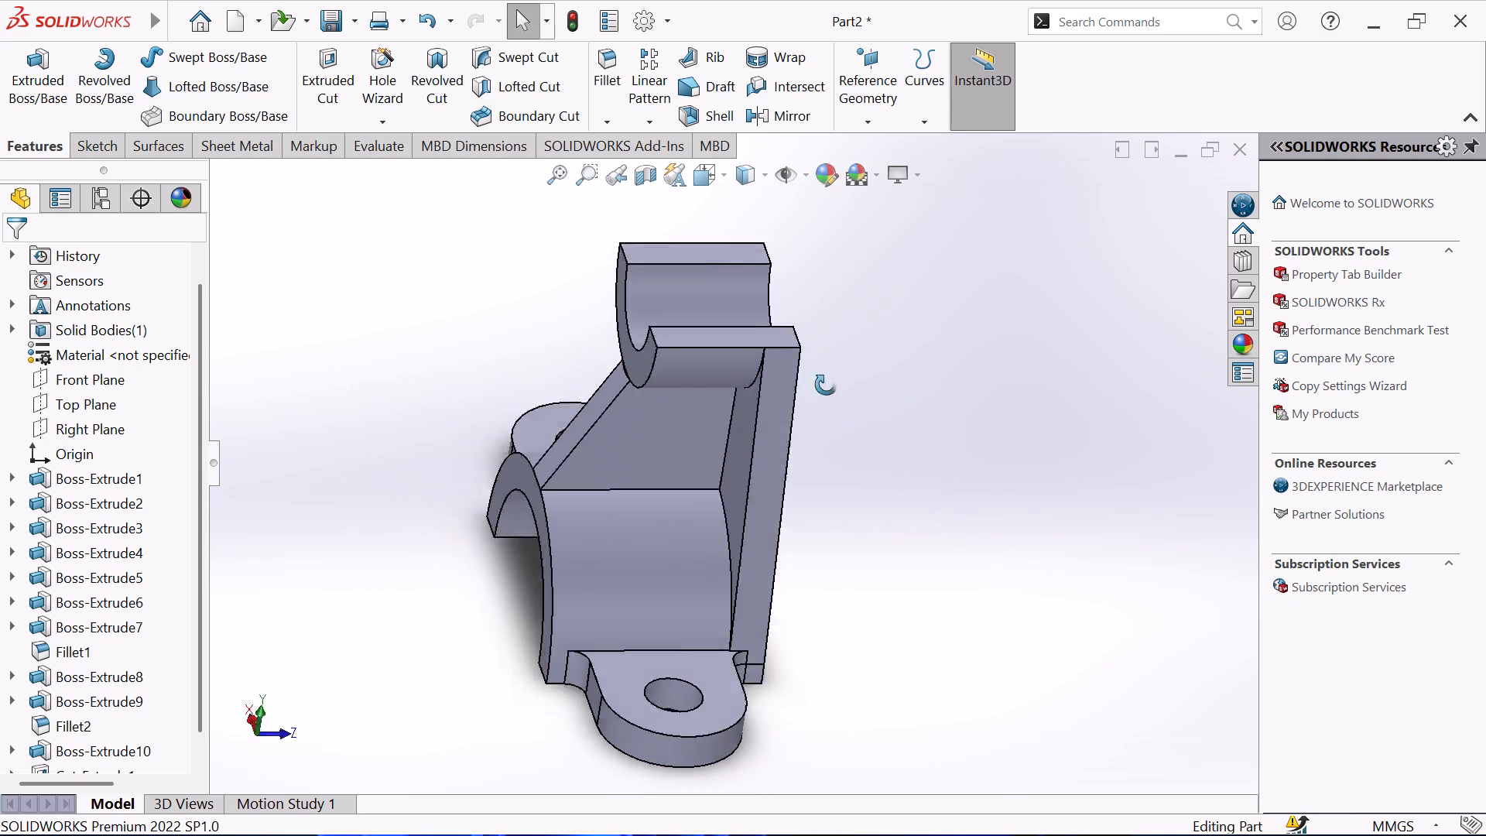
{"action": "middle_click_drag", "start_coordinate": [826, 385], "coordinate": [346, 365]}
{"action": "scroll", "coordinate": [632, 430], "scroll_direction": "down", "scroll_amount": 1}
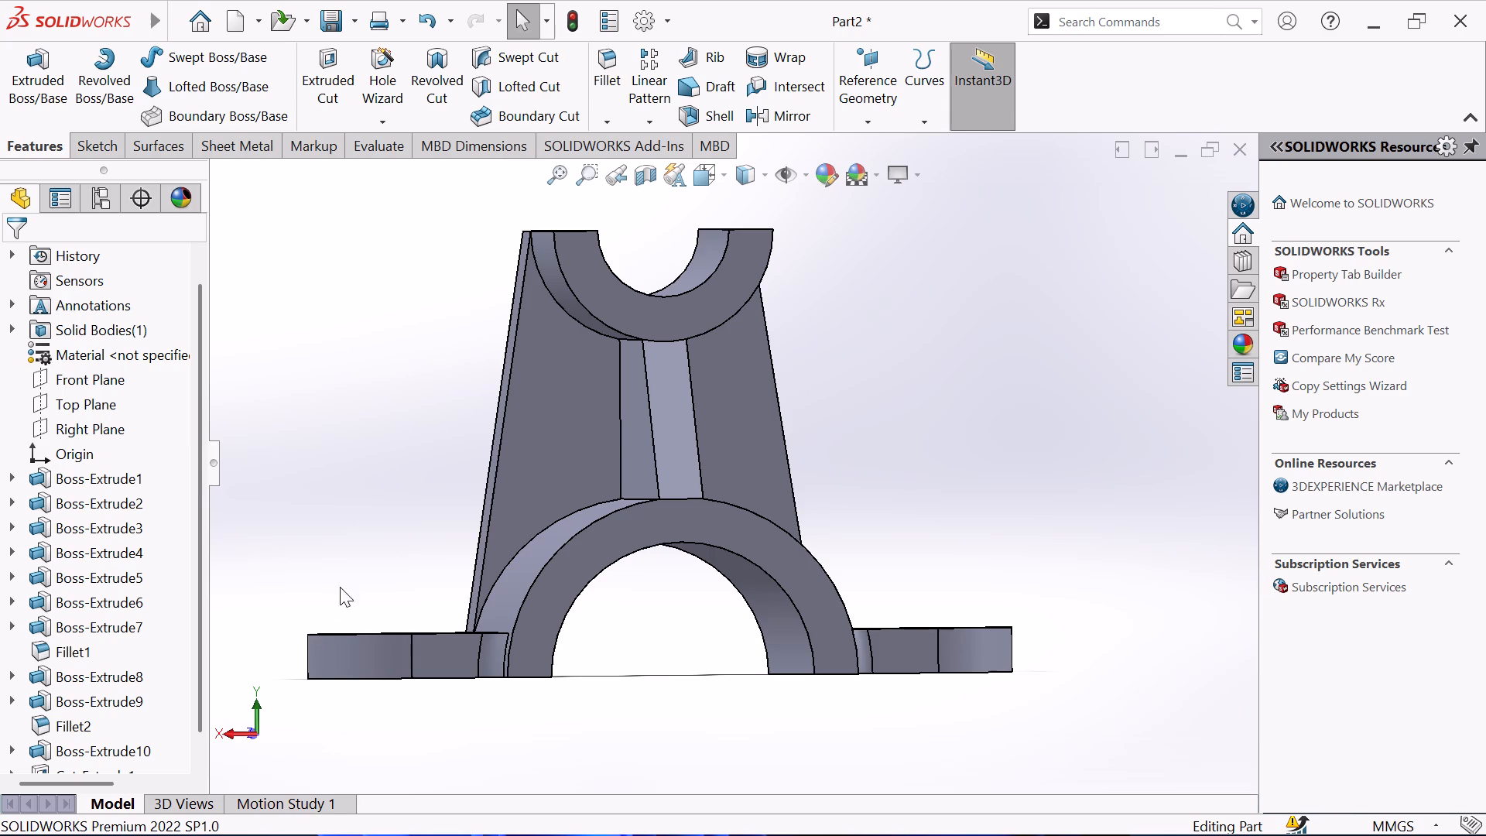
{"action": "scroll", "coordinate": [644, 496], "scroll_direction": "down", "scroll_amount": 1}
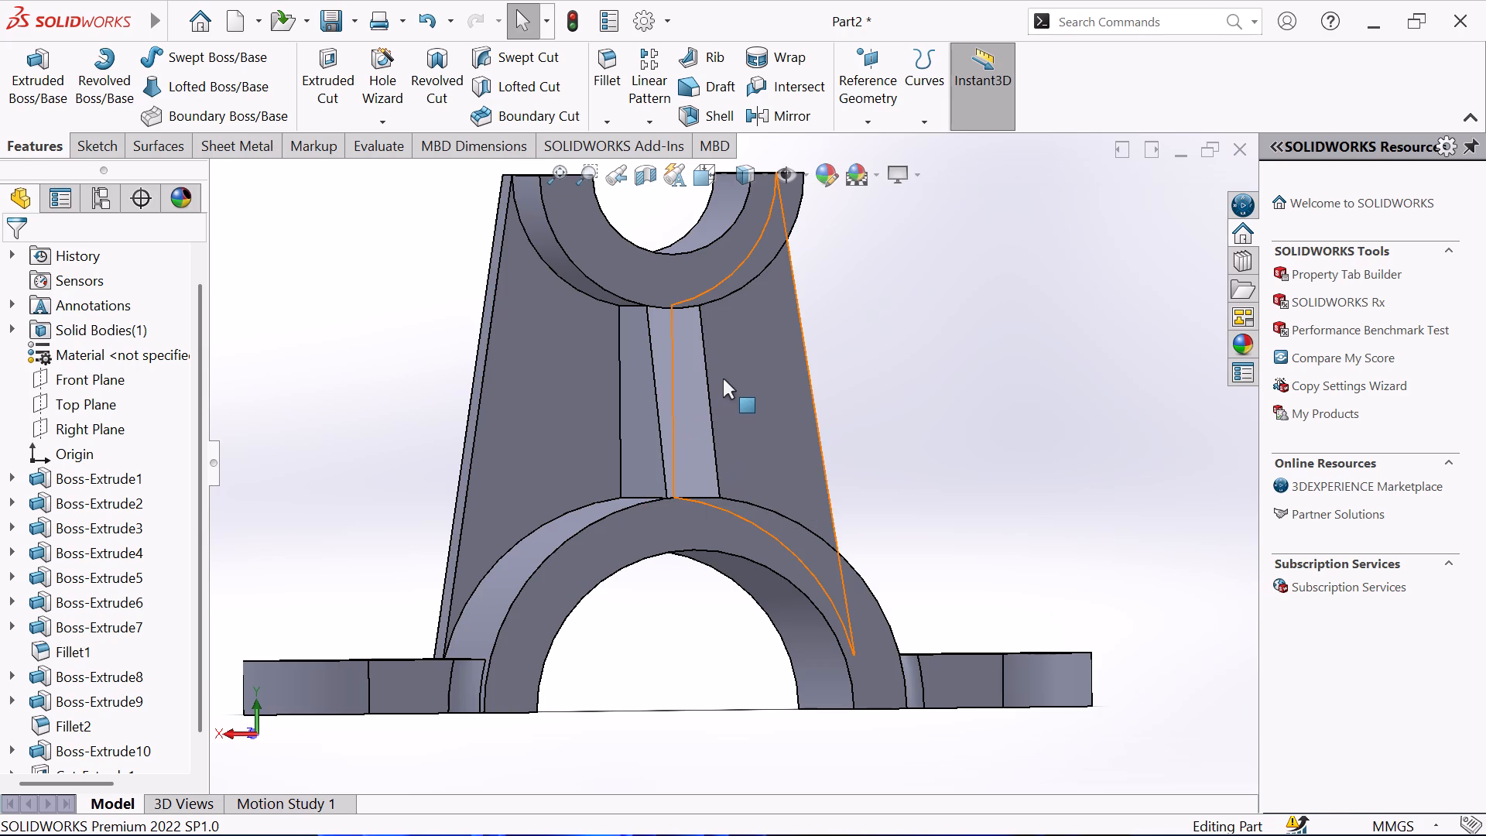
{"action": "middle_click_drag", "start_coordinate": [726, 368], "coordinate": [560, 368]}
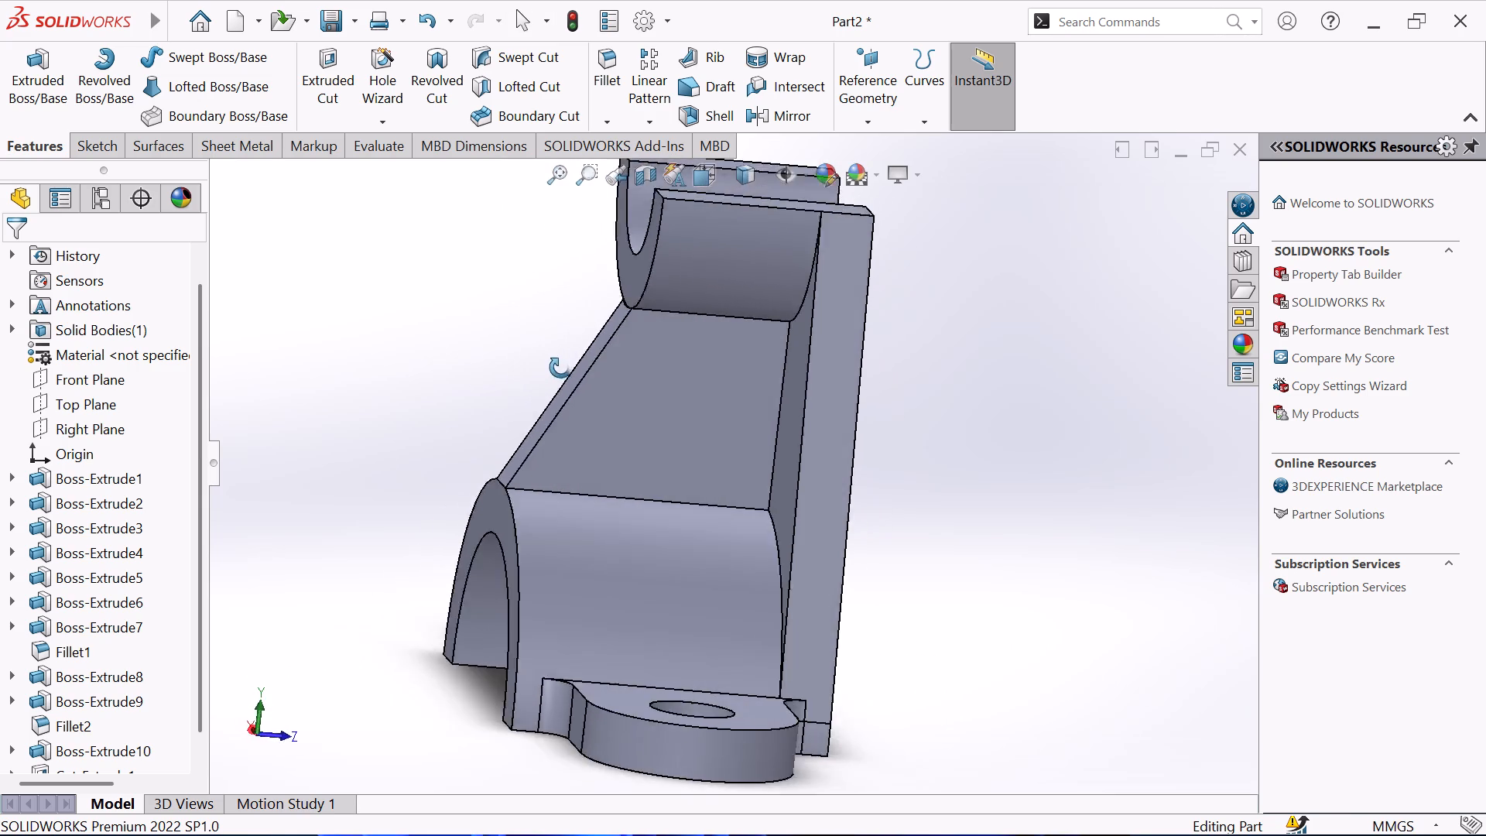
{"action": "middle_click_drag", "start_coordinate": [560, 368], "coordinate": [91, 481]}
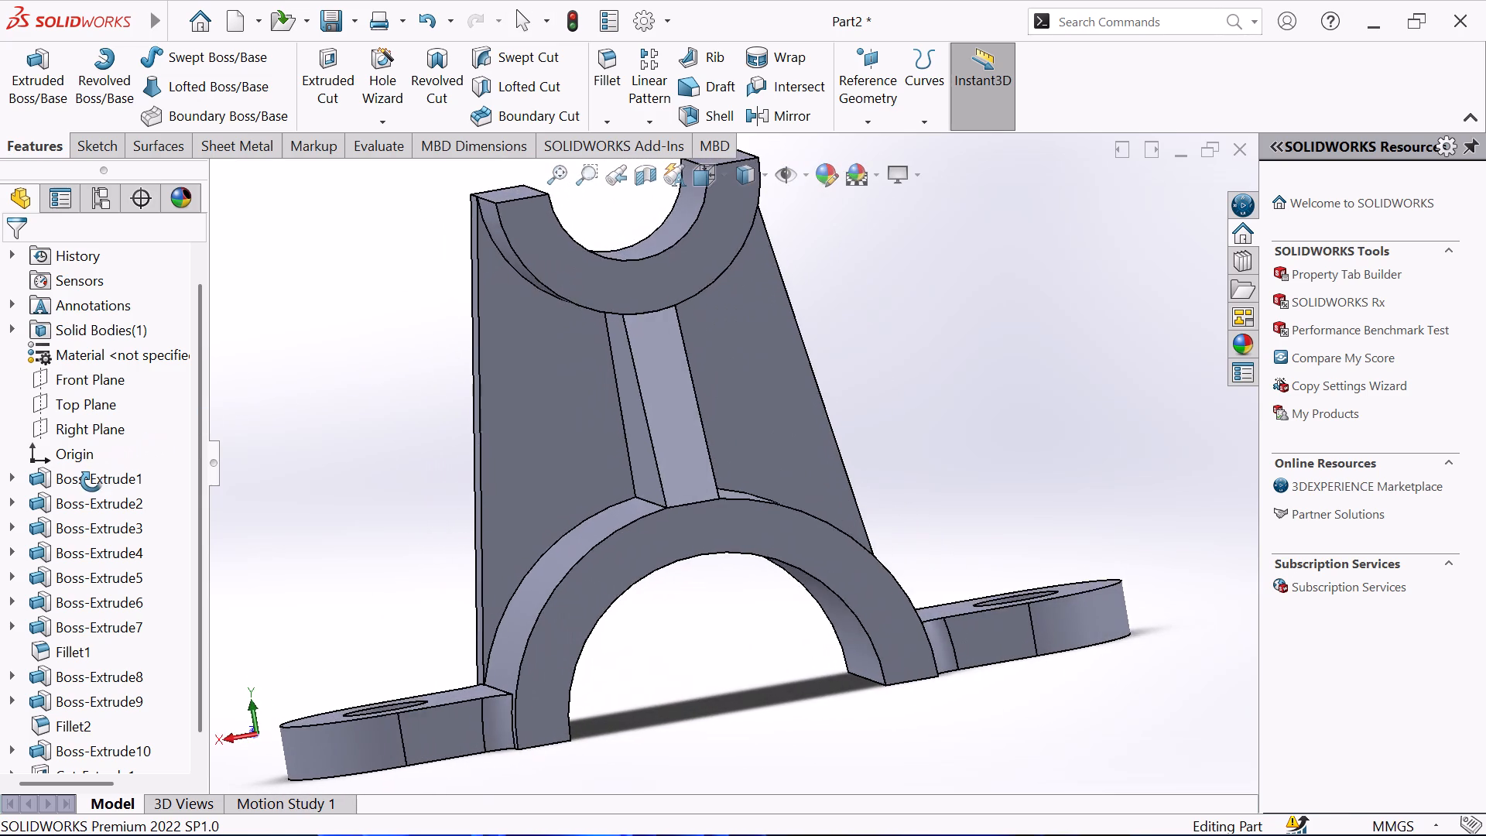
{"action": "middle_click_drag", "start_coordinate": [91, 481], "coordinate": [58, 470]}
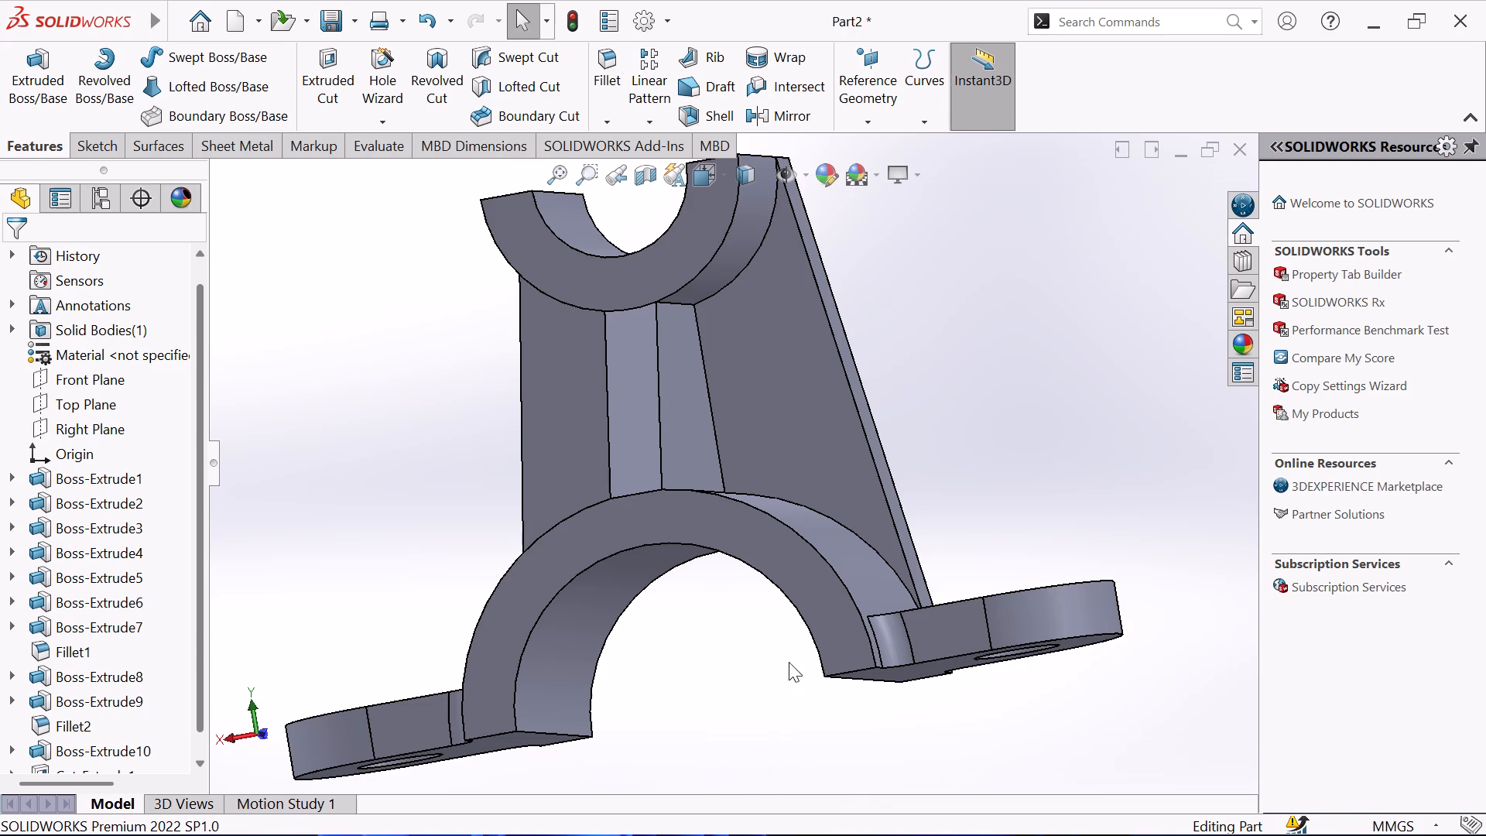
{"action": "scroll", "coordinate": [768, 479], "scroll_direction": "up", "scroll_amount": 3}
{"action": "middle_click_drag", "start_coordinate": [602, 398], "coordinate": [611, 407]}
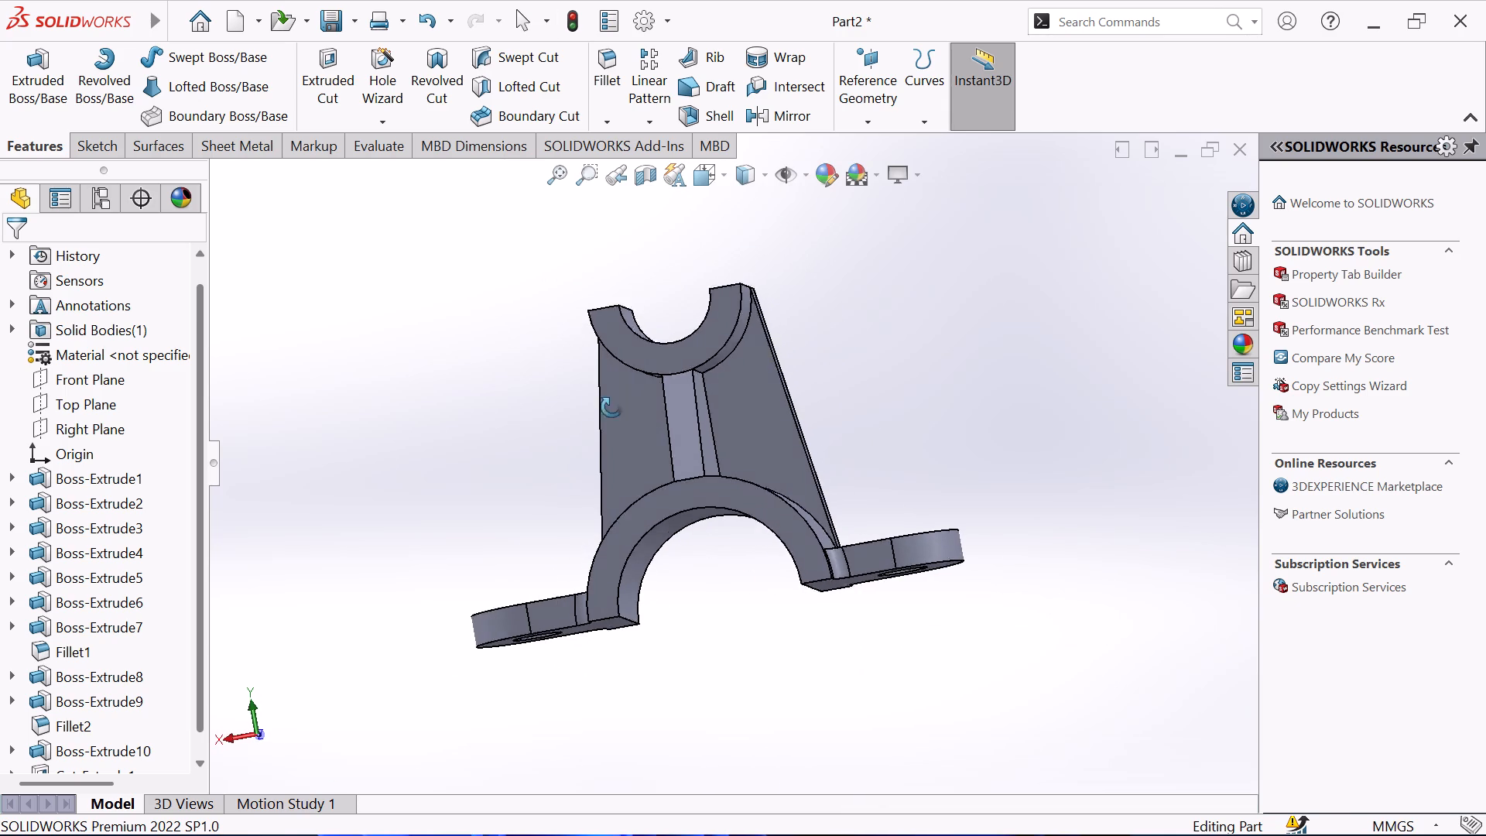
{"action": "middle_click_drag", "start_coordinate": [611, 407], "coordinate": [603, 437]}
{"action": "scroll", "coordinate": [641, 440], "scroll_direction": "down", "scroll_amount": 2}
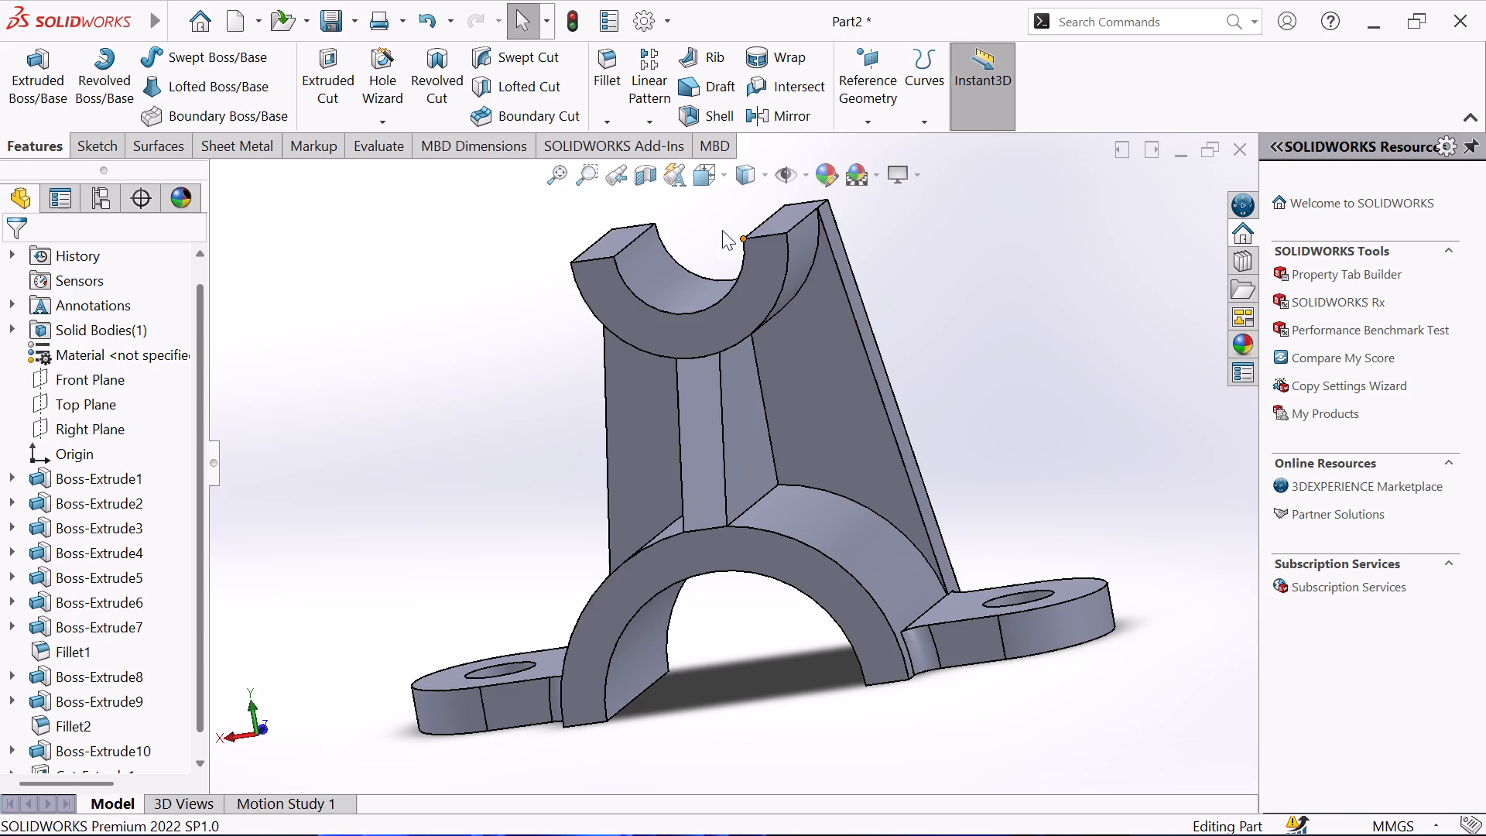
Examine the bracket squarely in the Back view, including the rib between the two half-rings.
{"action": "left_click", "coordinate": [699, 186]}
{"action": "left_click", "coordinate": [532, 614]}
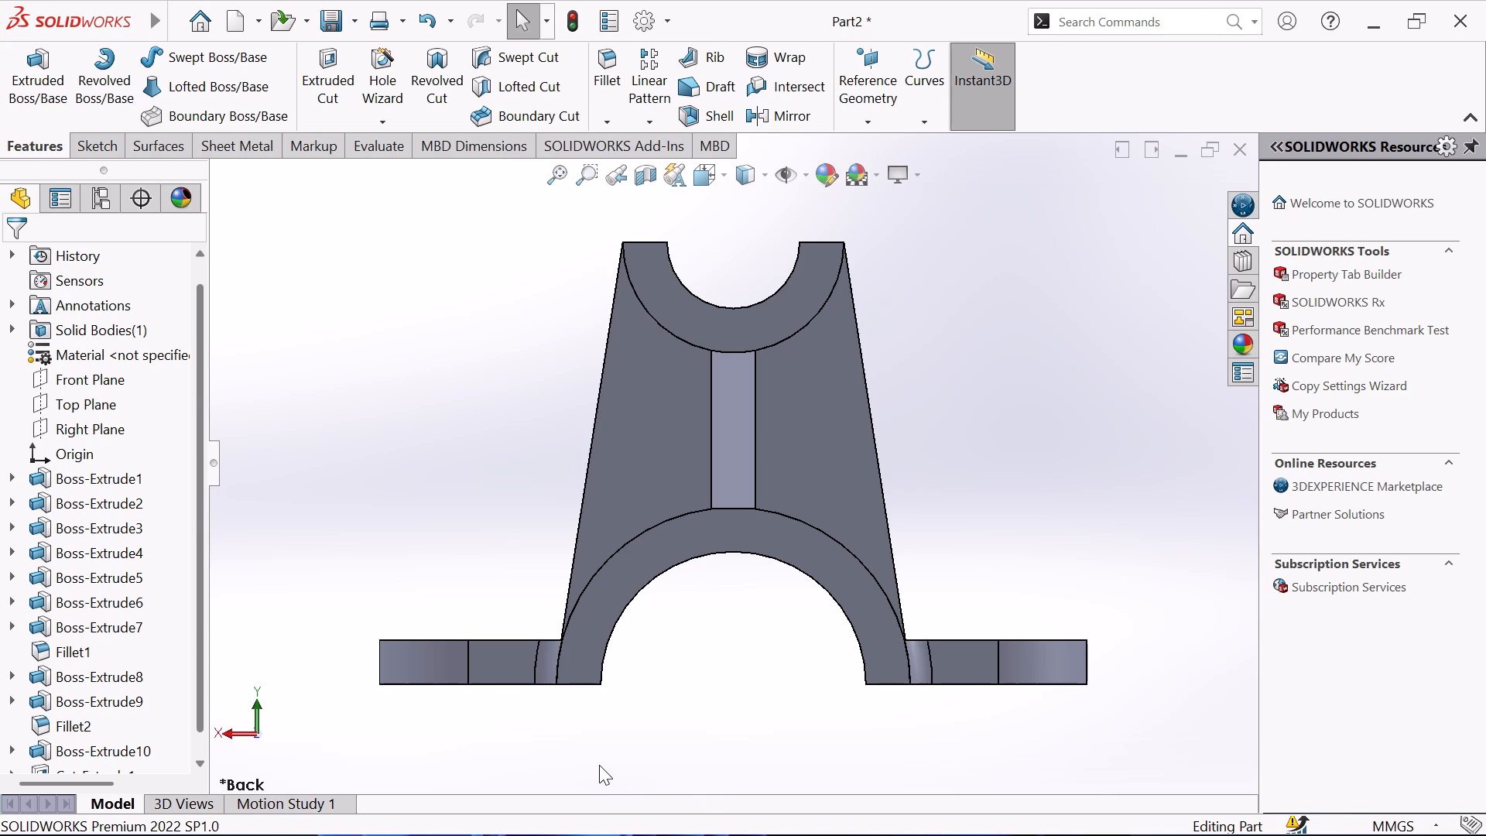
{"action": "scroll", "coordinate": [741, 427], "scroll_direction": "up", "scroll_amount": 1}
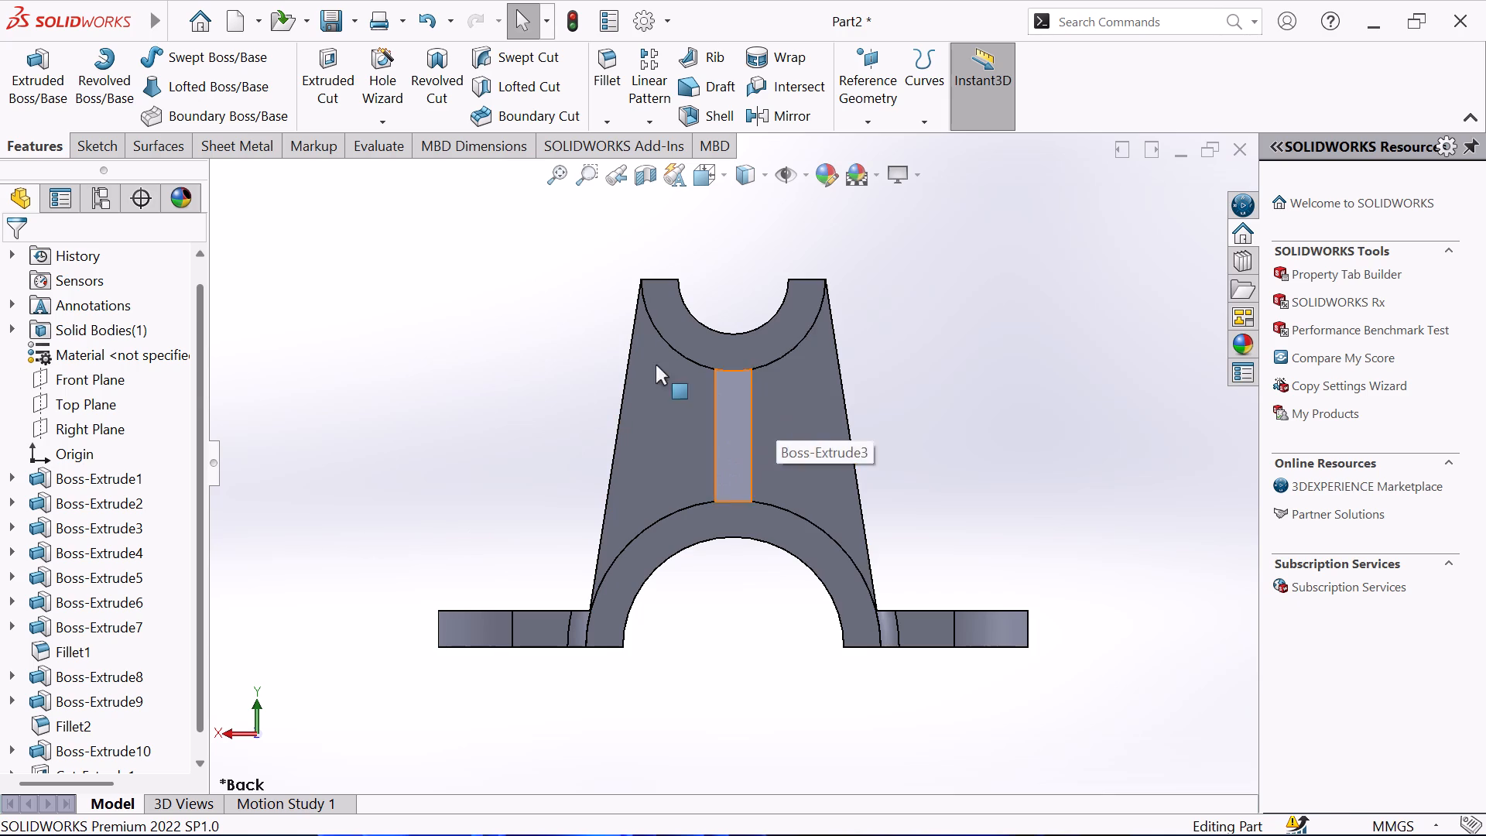
{"action": "scroll", "coordinate": [692, 341], "scroll_direction": "down", "scroll_amount": 3}
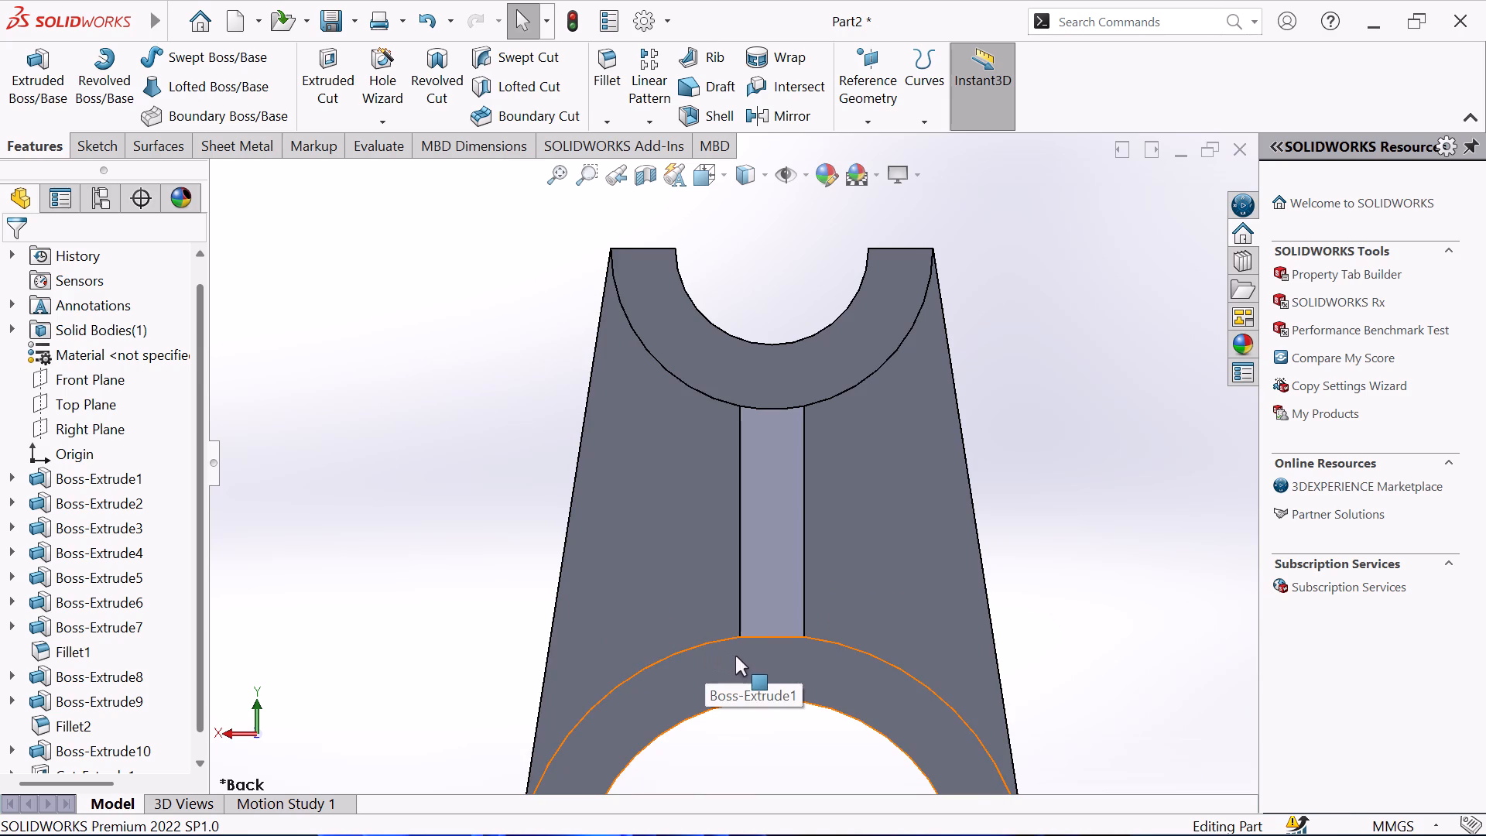
{"action": "scroll", "coordinate": [735, 656], "scroll_direction": "up", "scroll_amount": 1}
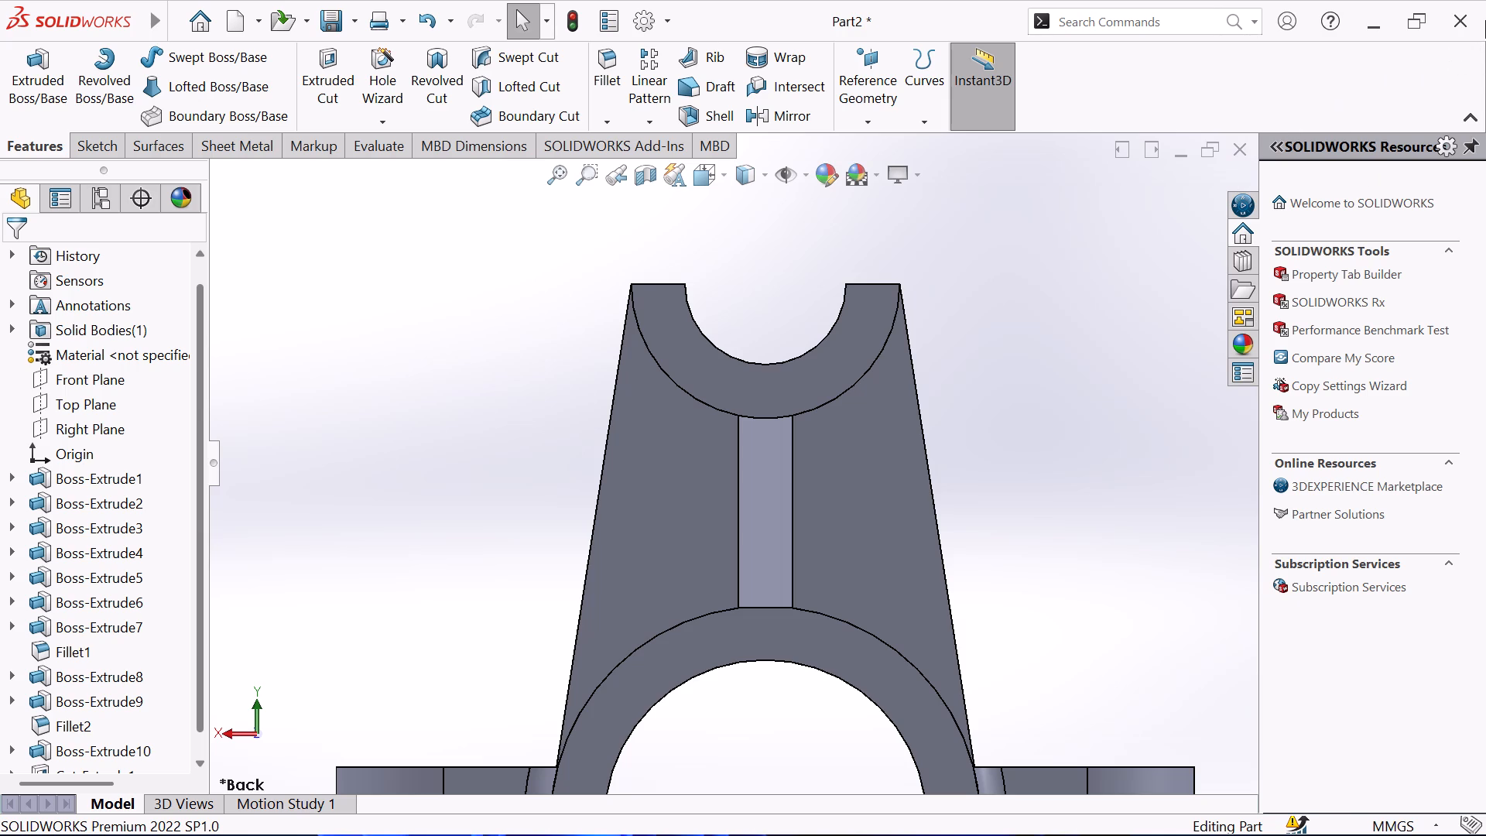
{"action": "scroll", "coordinate": [1181, 0], "scroll_direction": "up", "scroll_amount": 3}
{"action": "scroll", "coordinate": [1340, 437], "scroll_direction": "up", "scroll_amount": 2}
{"action": "scroll", "coordinate": [1135, 427], "scroll_direction": "up", "scroll_amount": 2}
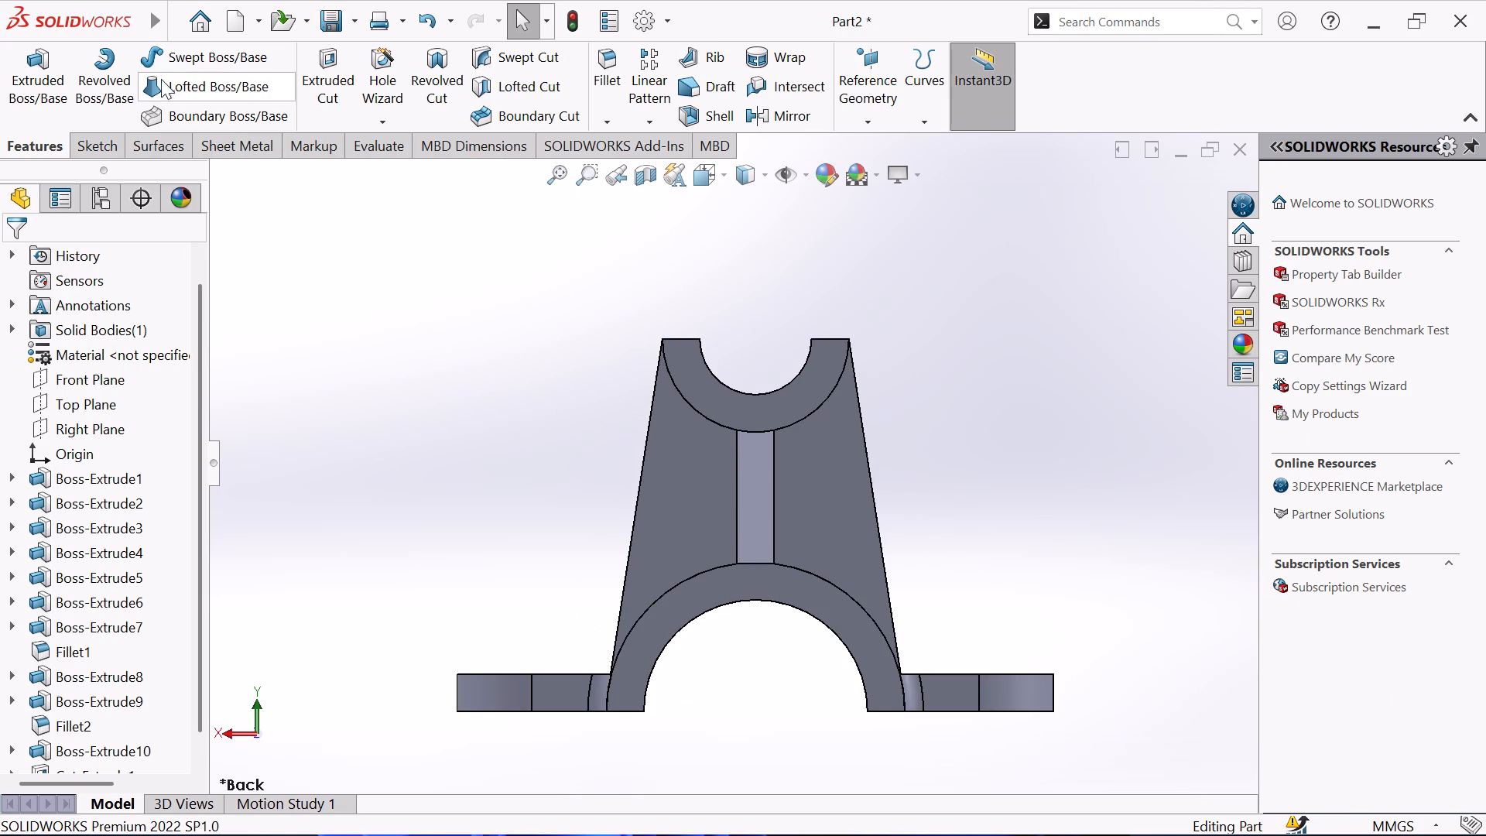
{"action": "left_click", "coordinate": [572, 333]}
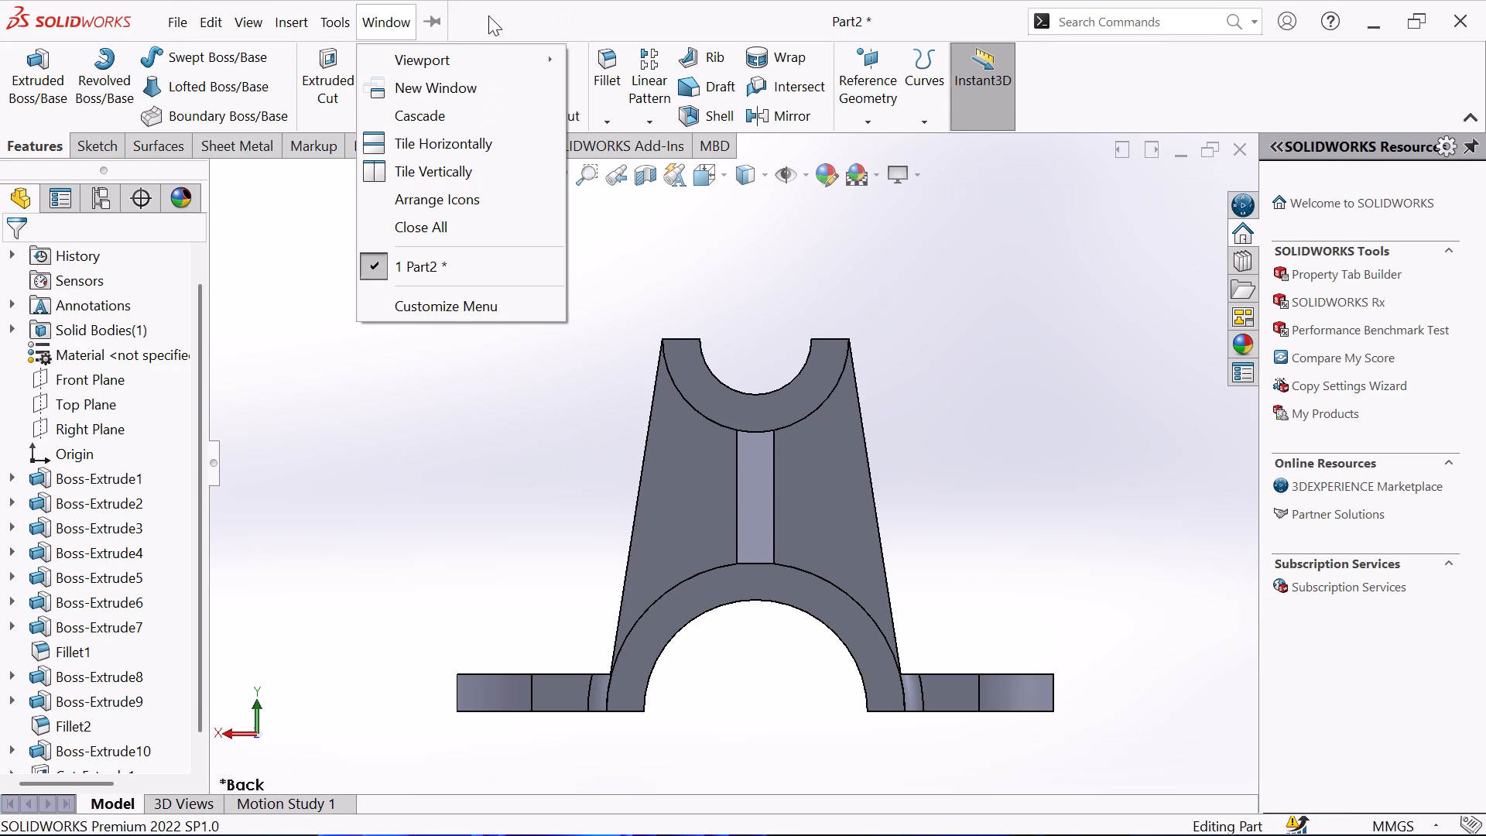
Save the bracket part as "part design 1.2" in the solid modeling folder.
{"action": "scroll", "coordinate": [564, 0], "scroll_direction": "up", "scroll_amount": 1}
{"action": "left_click", "coordinate": [751, 272]}
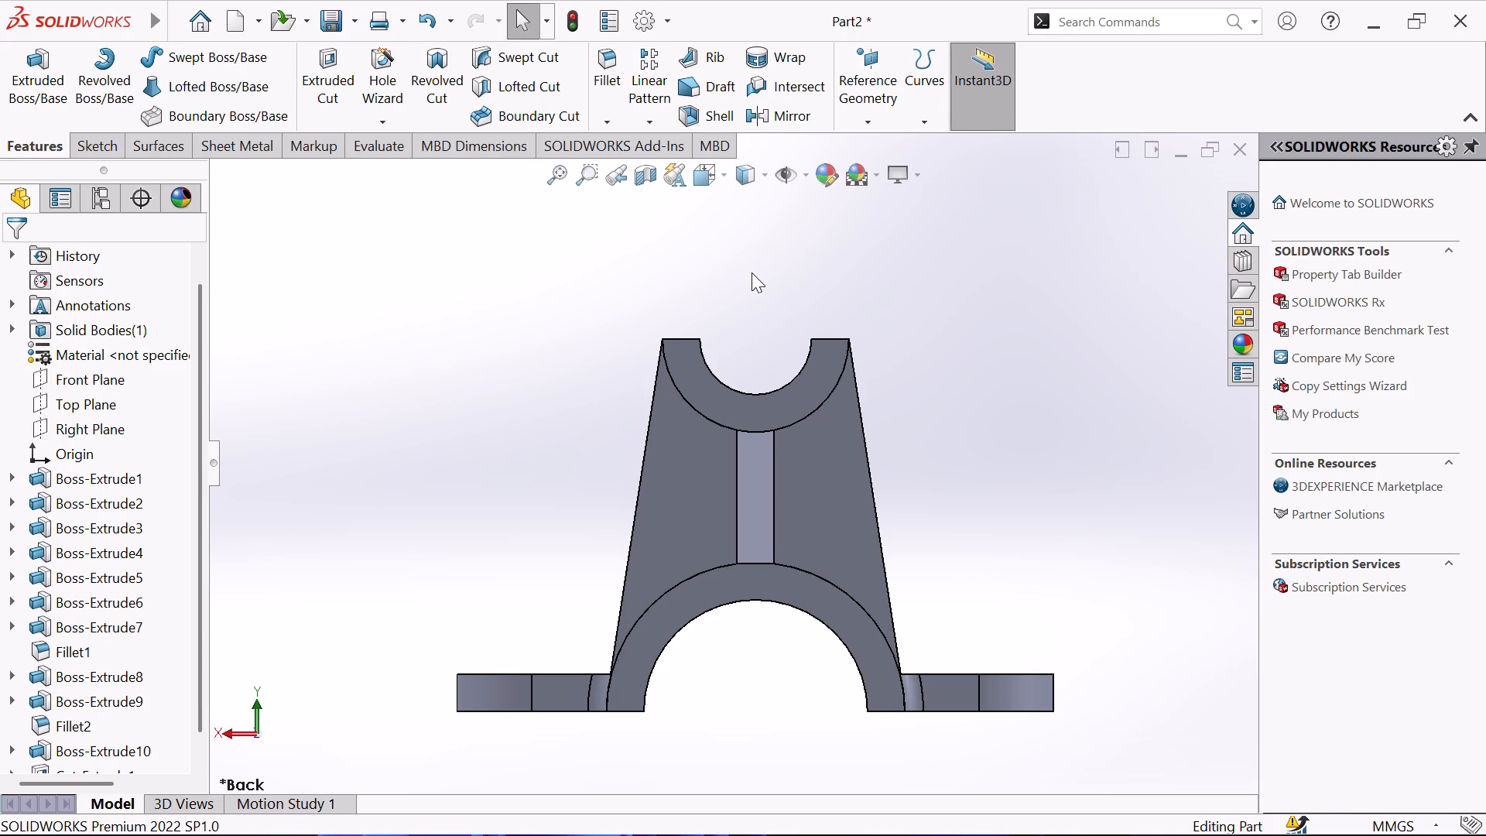
{"action": "key", "text": "ctrl+s"}
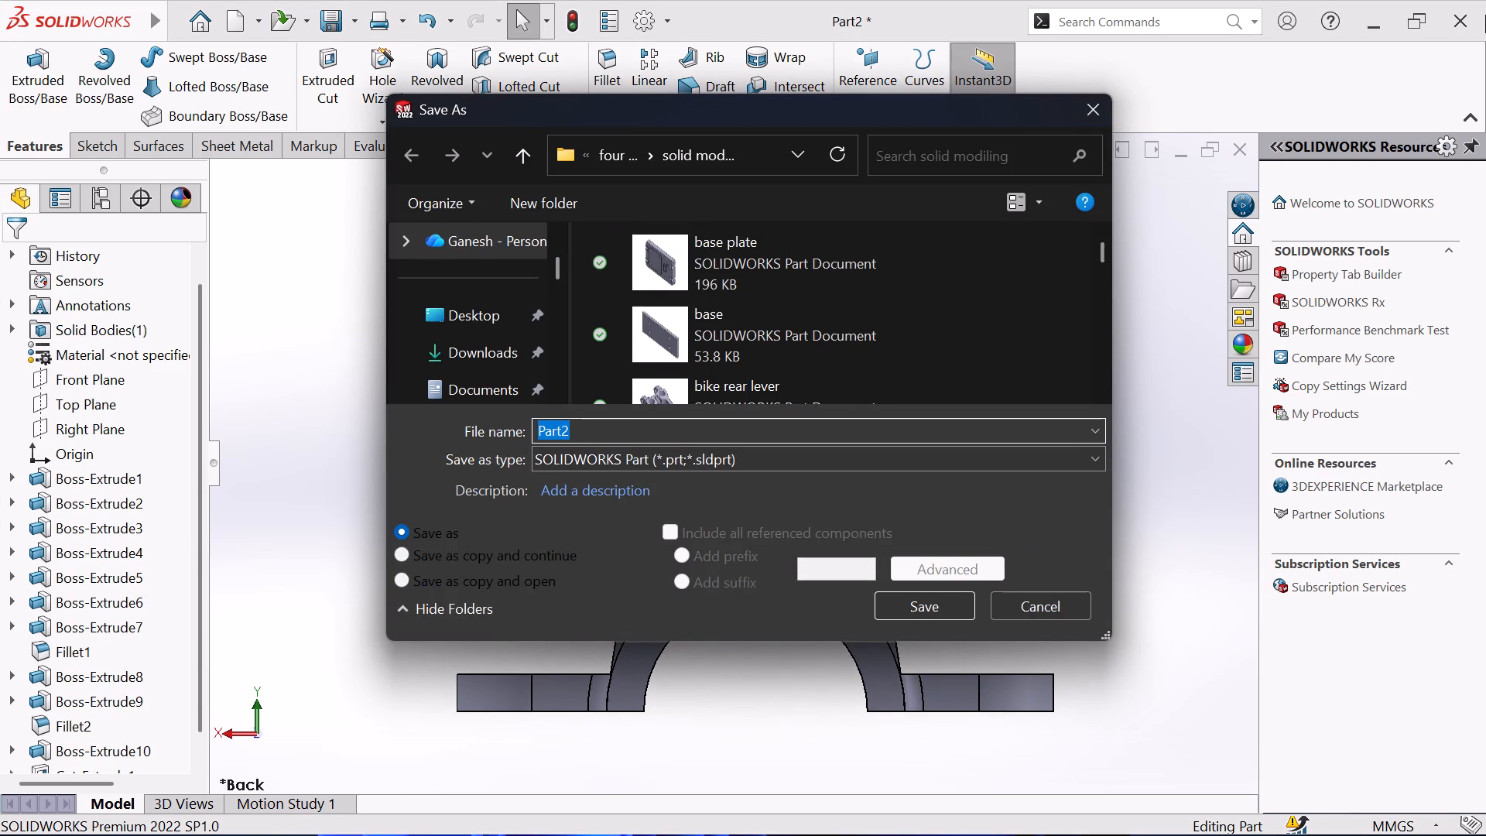
{"action": "type", "text": "par"}
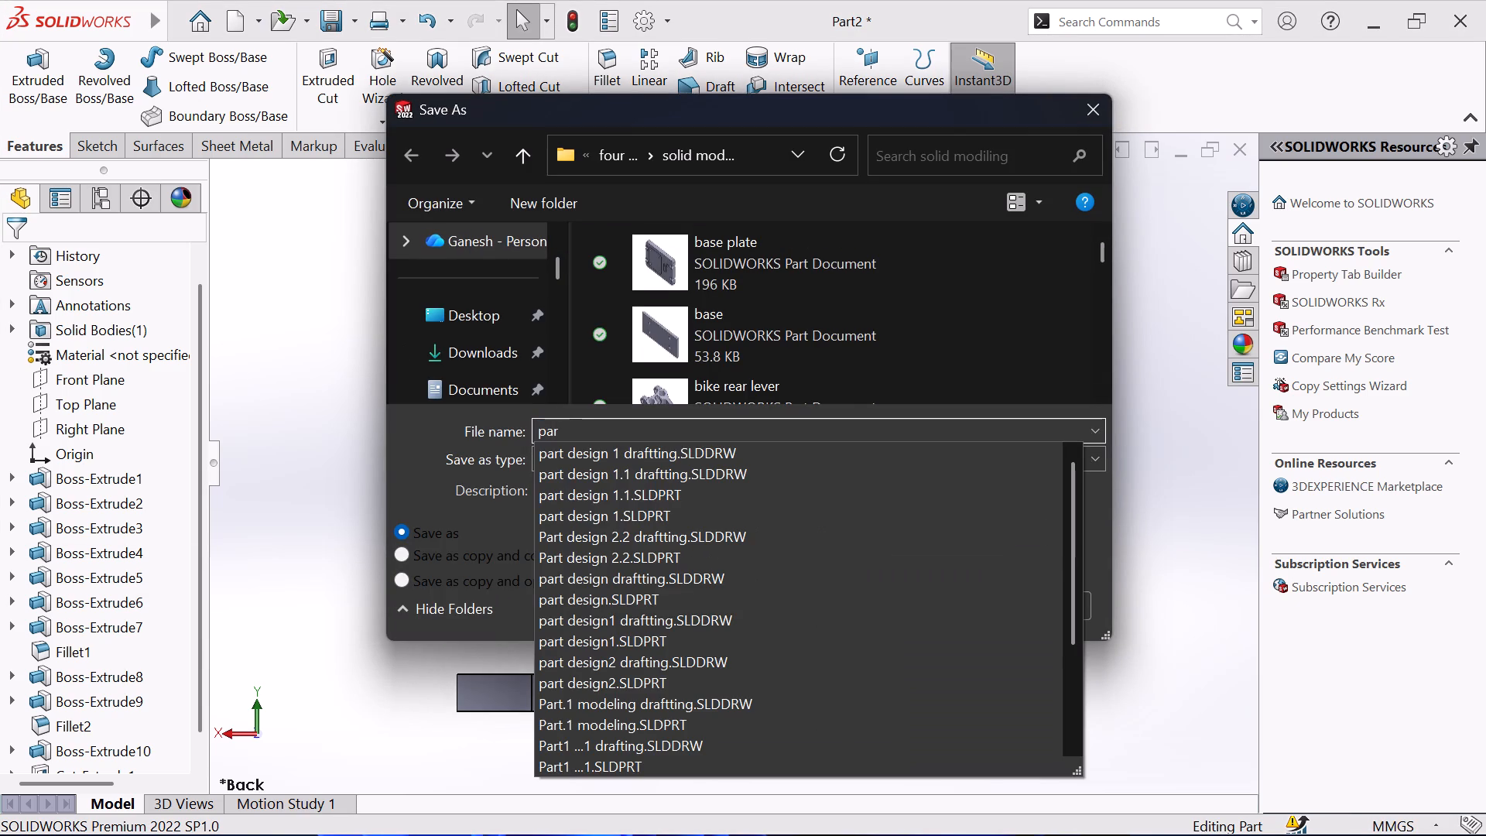
{"action": "type", "text": "t se"}
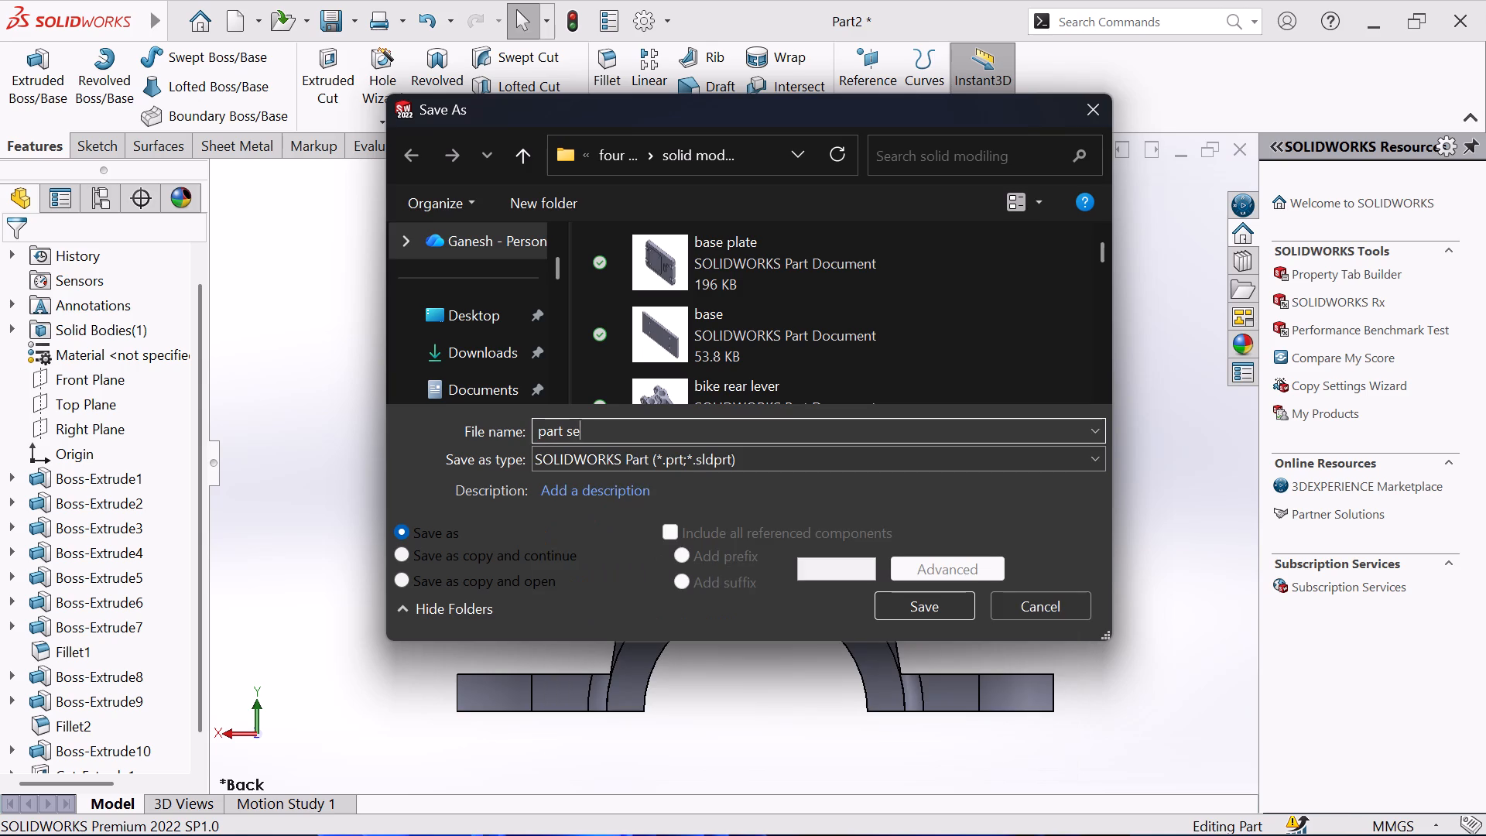
{"action": "key", "text": "BackSpace"}
{"action": "key", "text": "BackSpace"}
{"action": "type", "text": "des"}
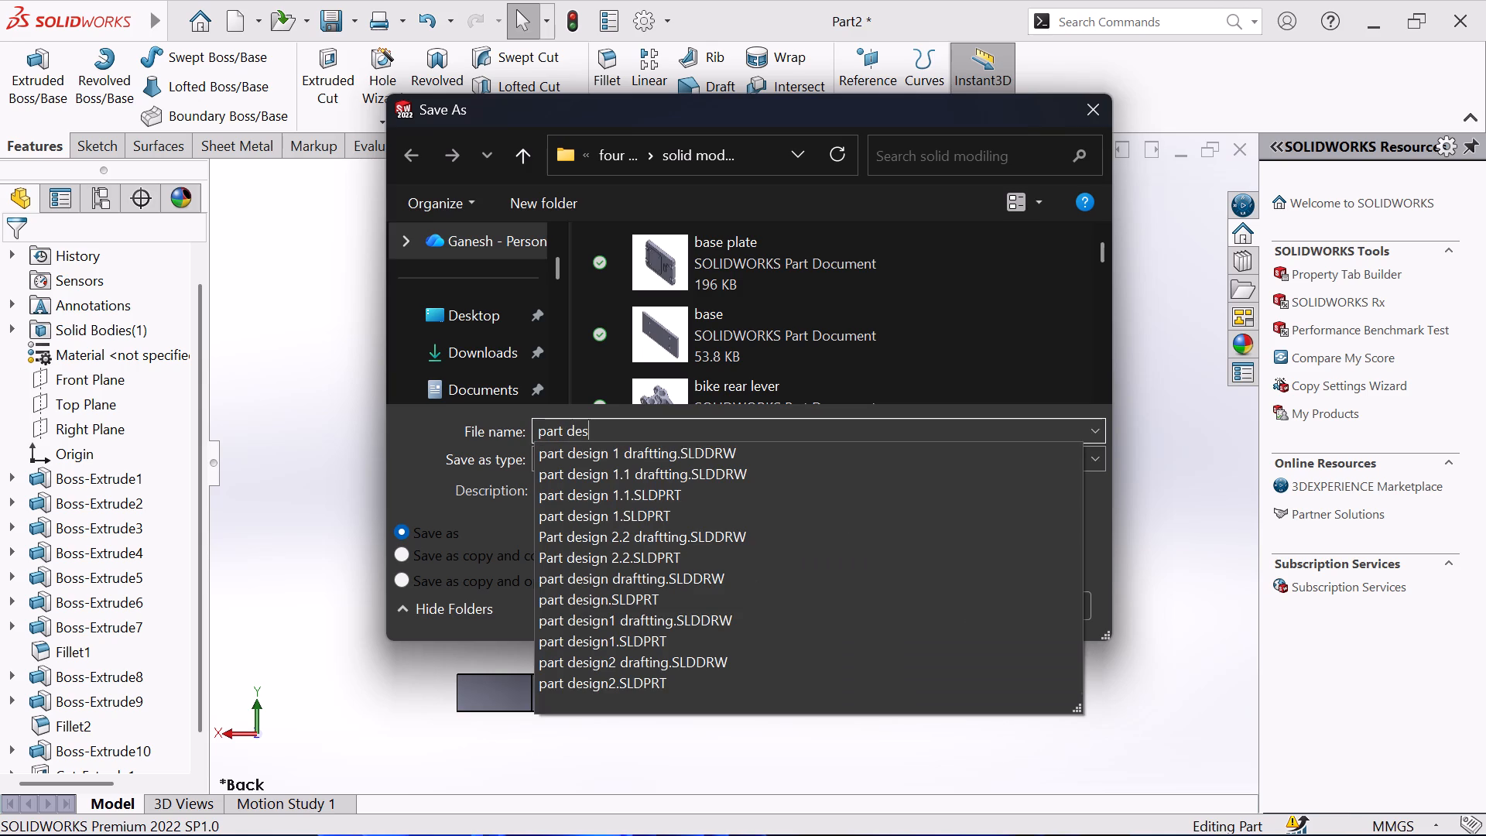
{"action": "type", "text": "ih"}
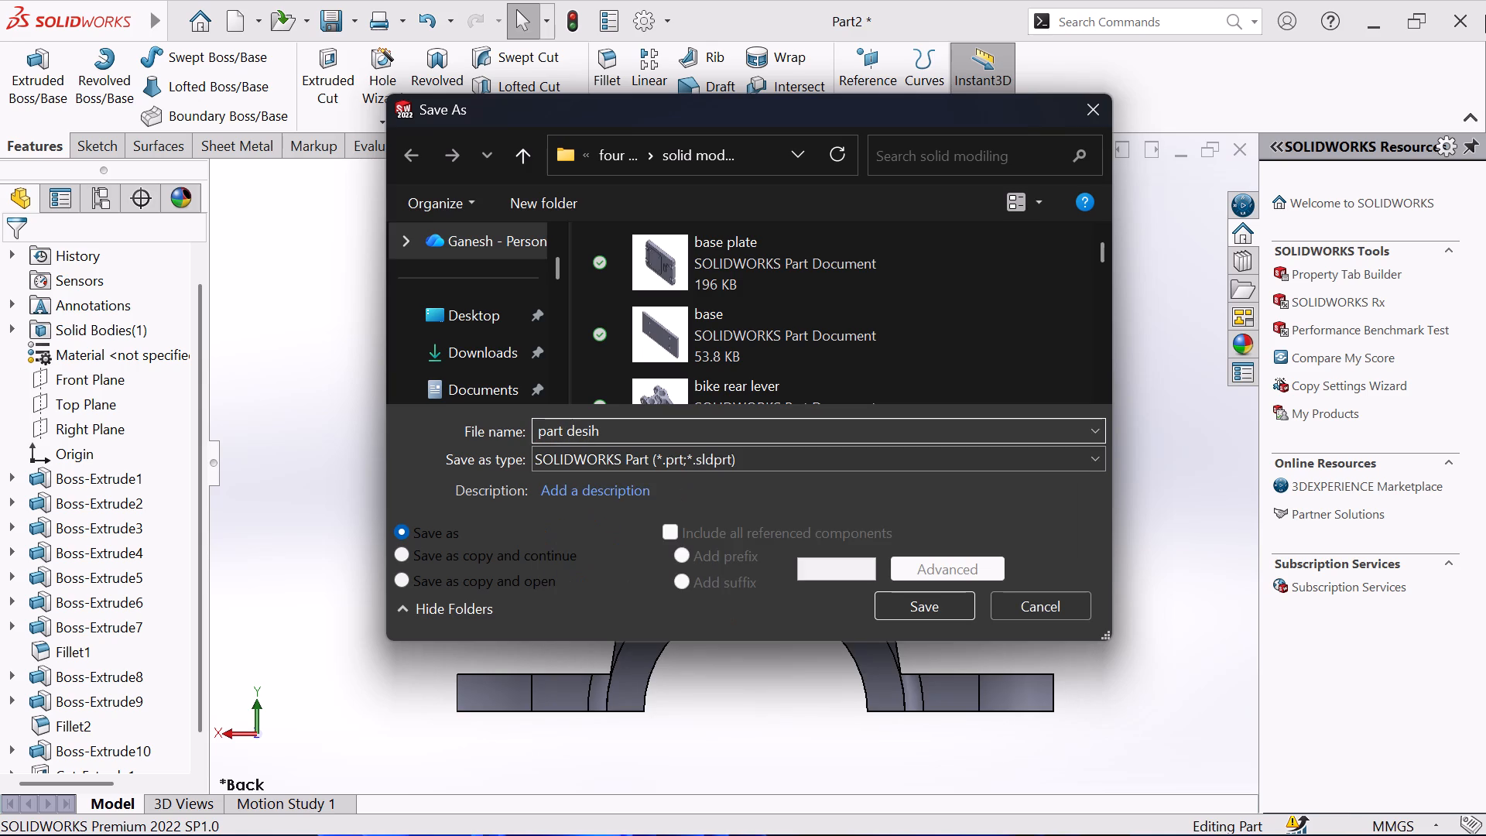
{"action": "key", "text": "BackSpace"}
{"action": "key", "text": "g"}
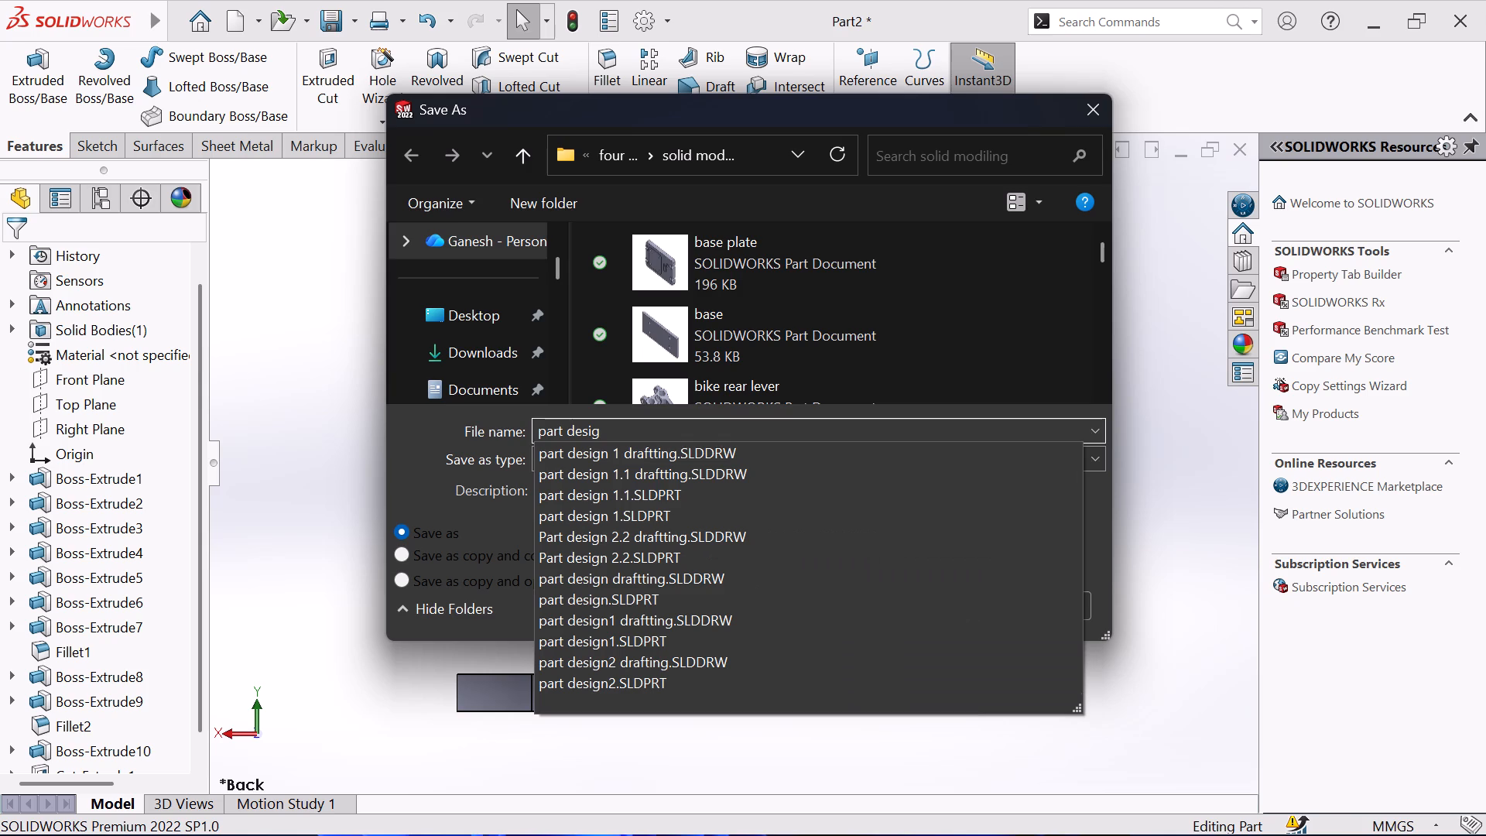
{"action": "key", "text": "n"}
{"action": "key", "text": "space"}
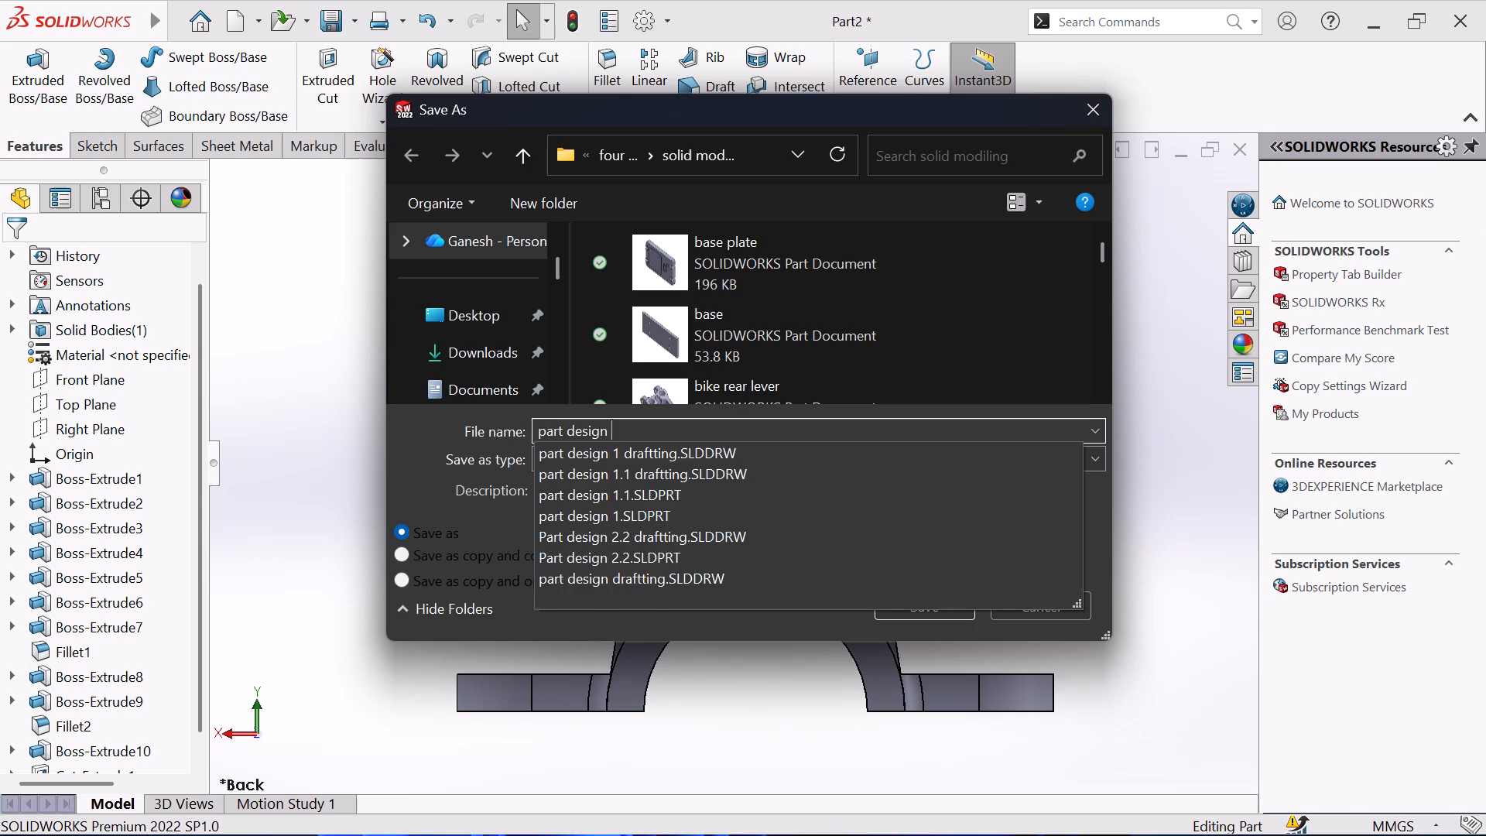
{"action": "type", "text": "1.2"}
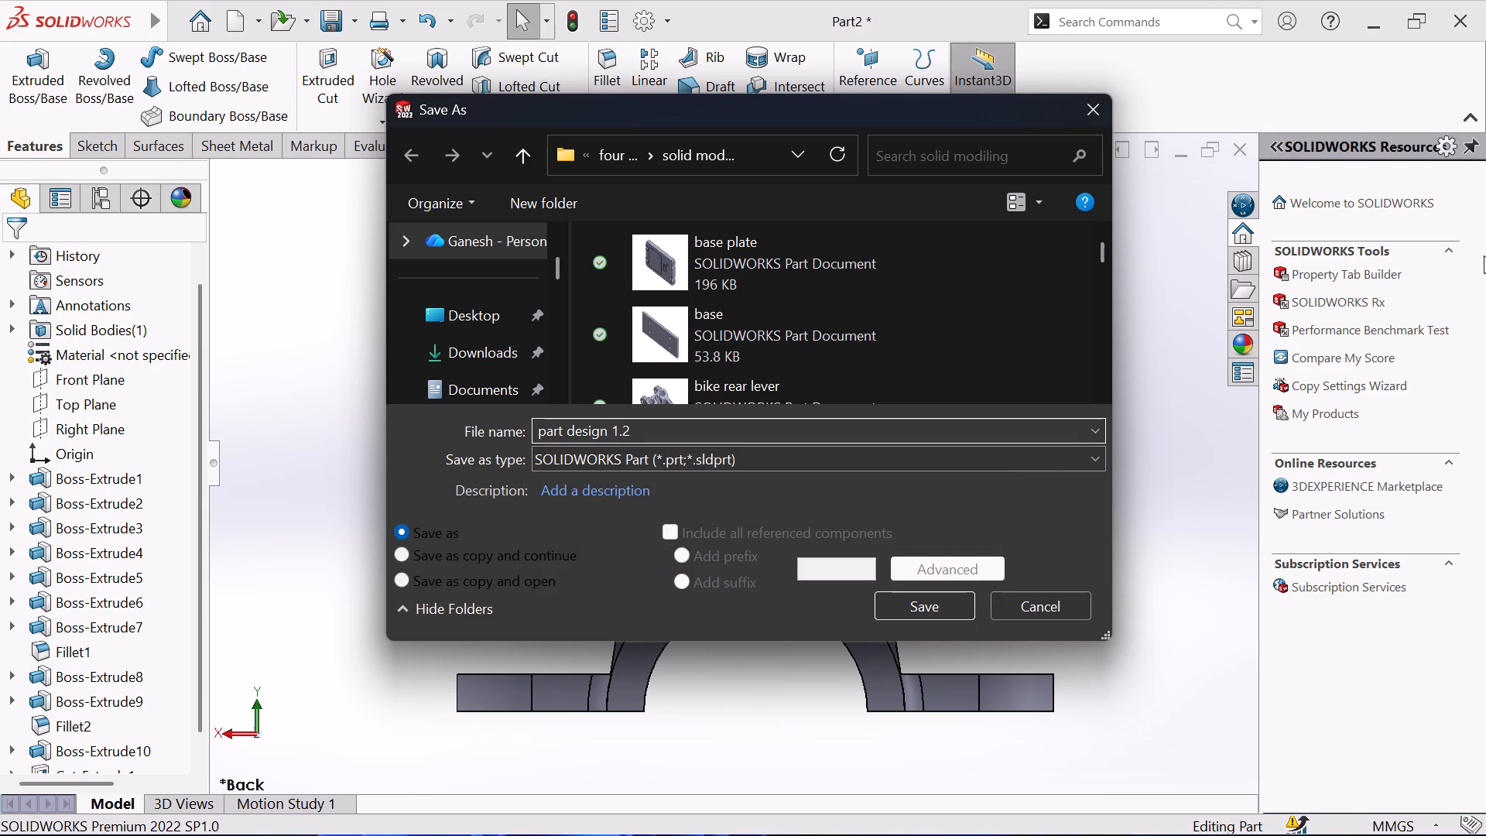
{"action": "left_click", "coordinate": [949, 602]}
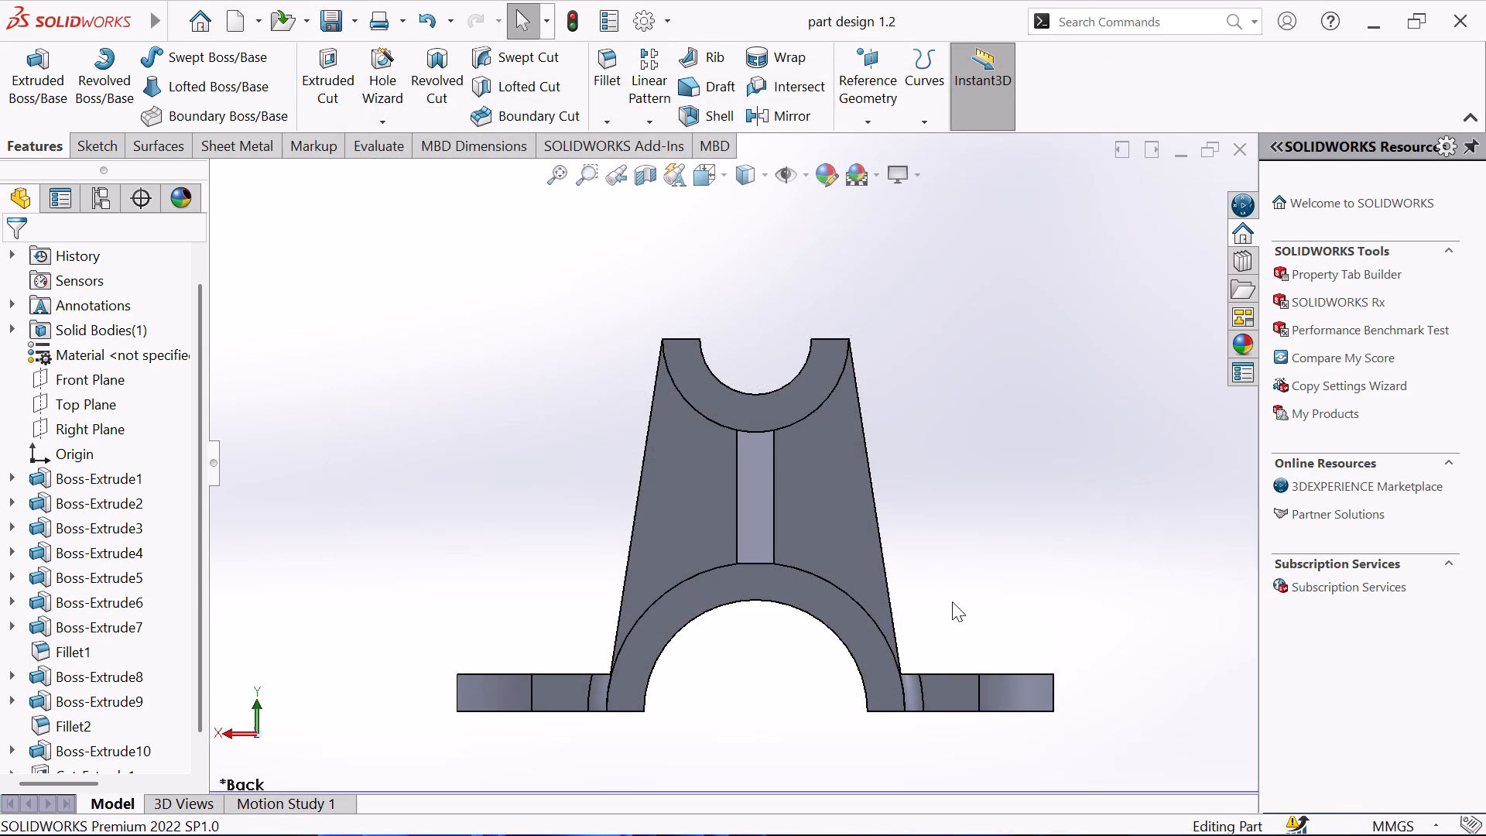
Create a drawing from the bracket part on a standard A3 (ISO) sheet with the sheet format displayed.
{"action": "left_click", "coordinate": [183, 22]}
{"action": "left_click", "coordinate": [282, 207]}
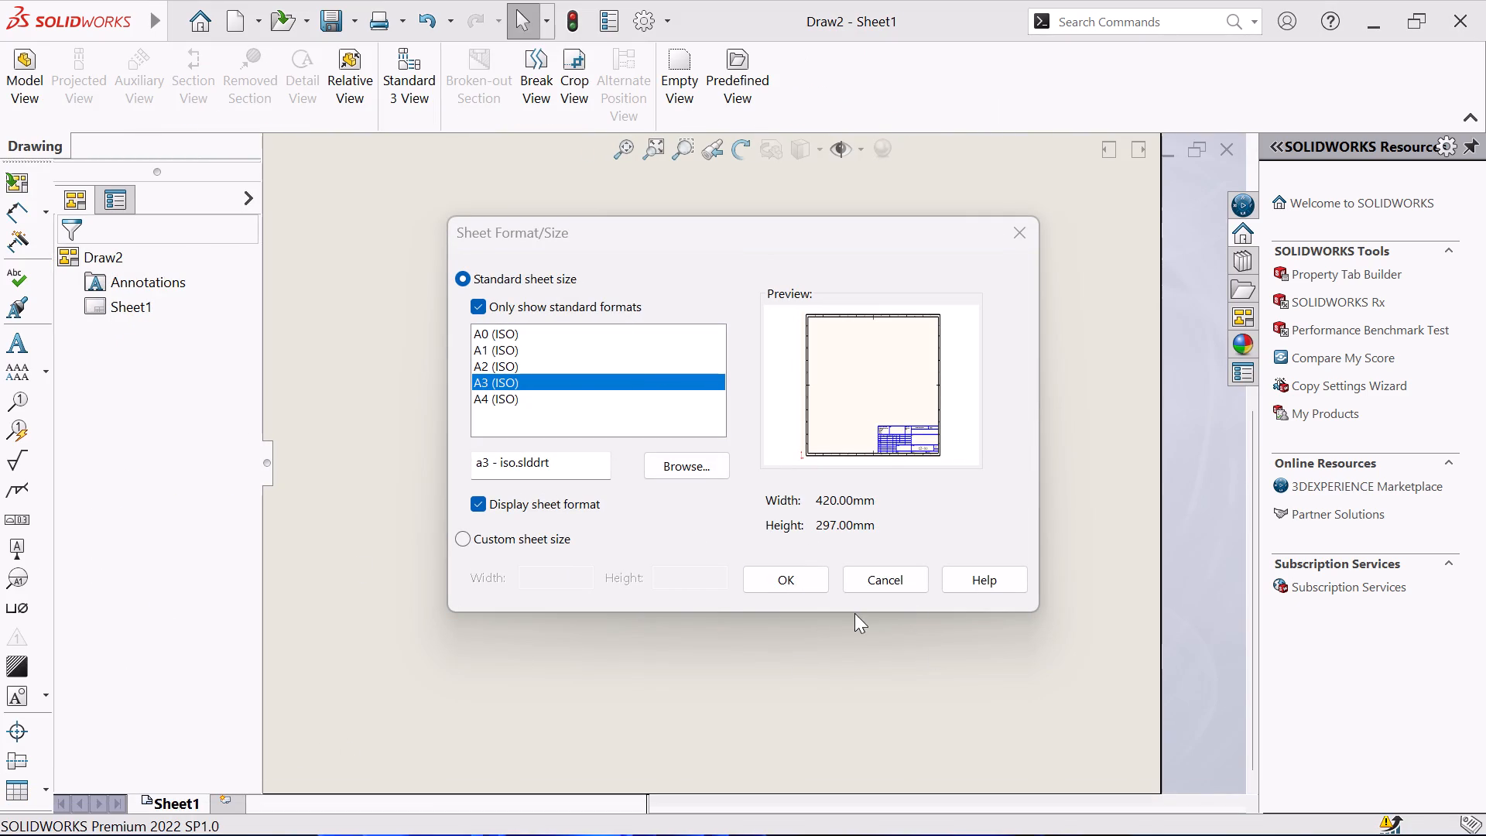
{"action": "left_click", "coordinate": [783, 576]}
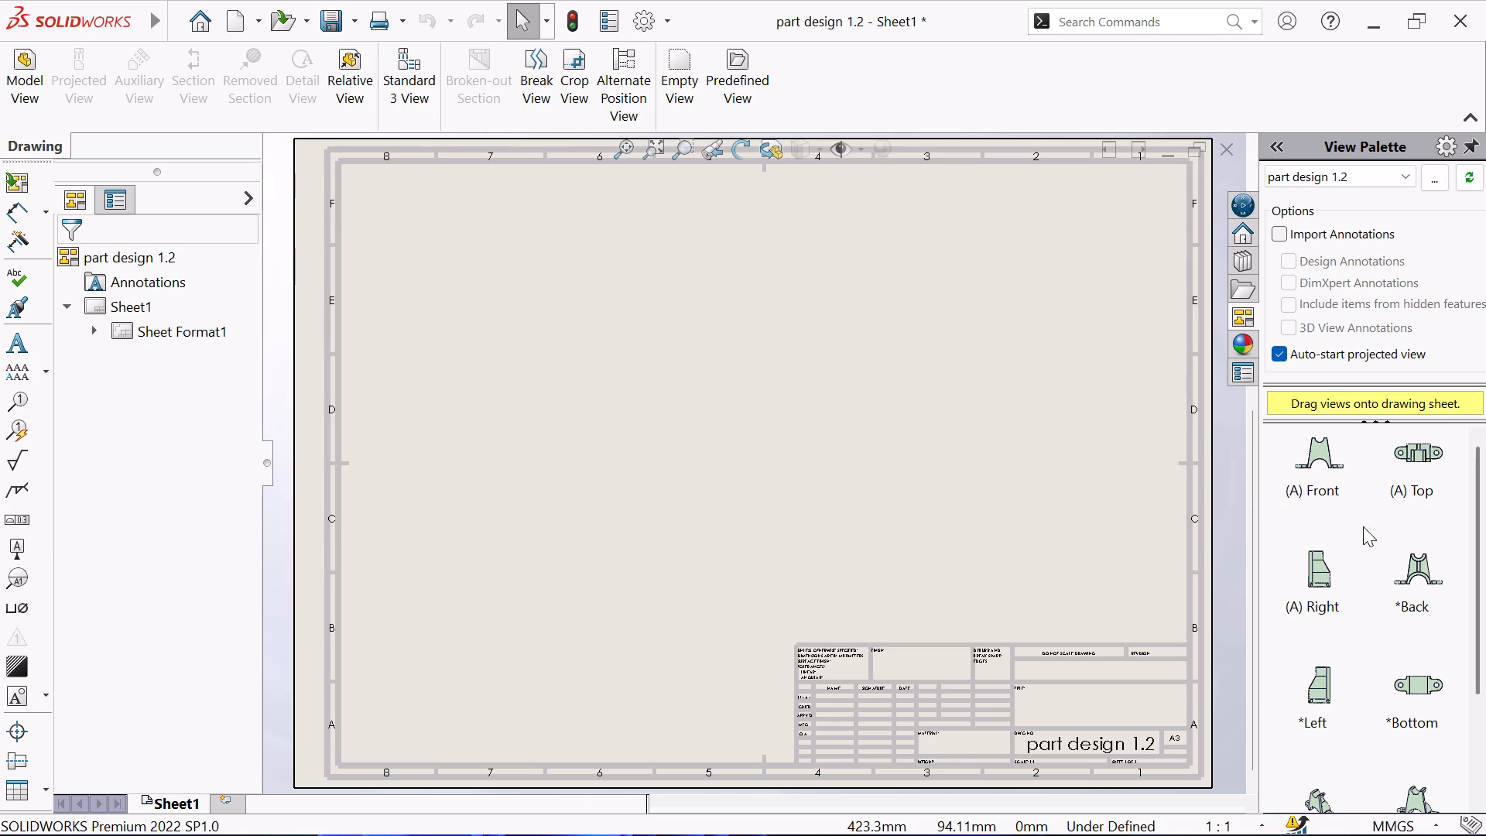
Place the Back view mid-sheet, with a projected side view to its left and a projected top view above it.
{"action": "left_click_drag", "start_coordinate": [1431, 567], "coordinate": [921, 534]}
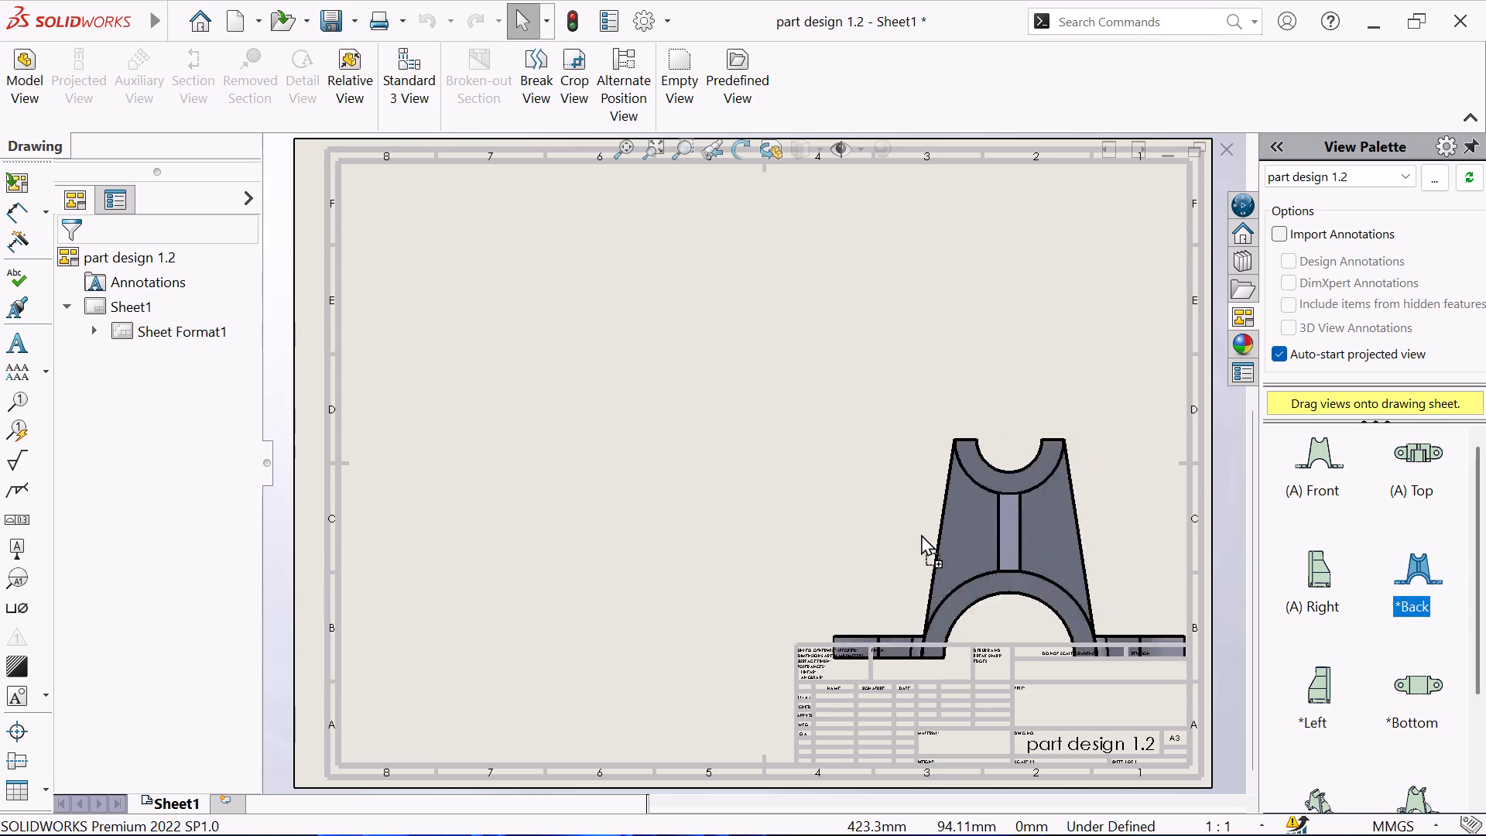
{"action": "left_click_drag", "start_coordinate": [921, 534], "coordinate": [747, 424]}
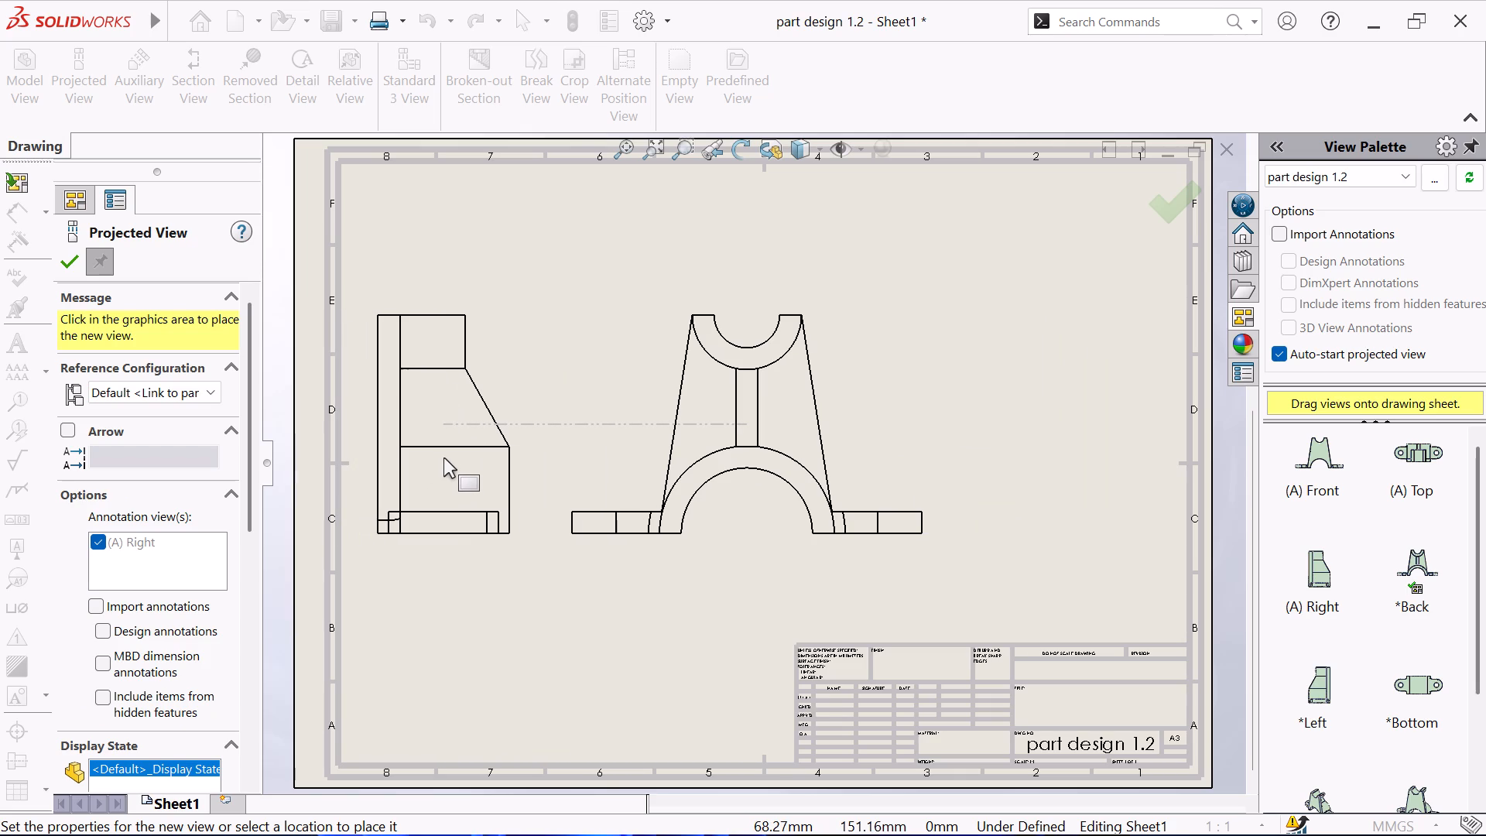
{"action": "left_click", "coordinate": [444, 457]}
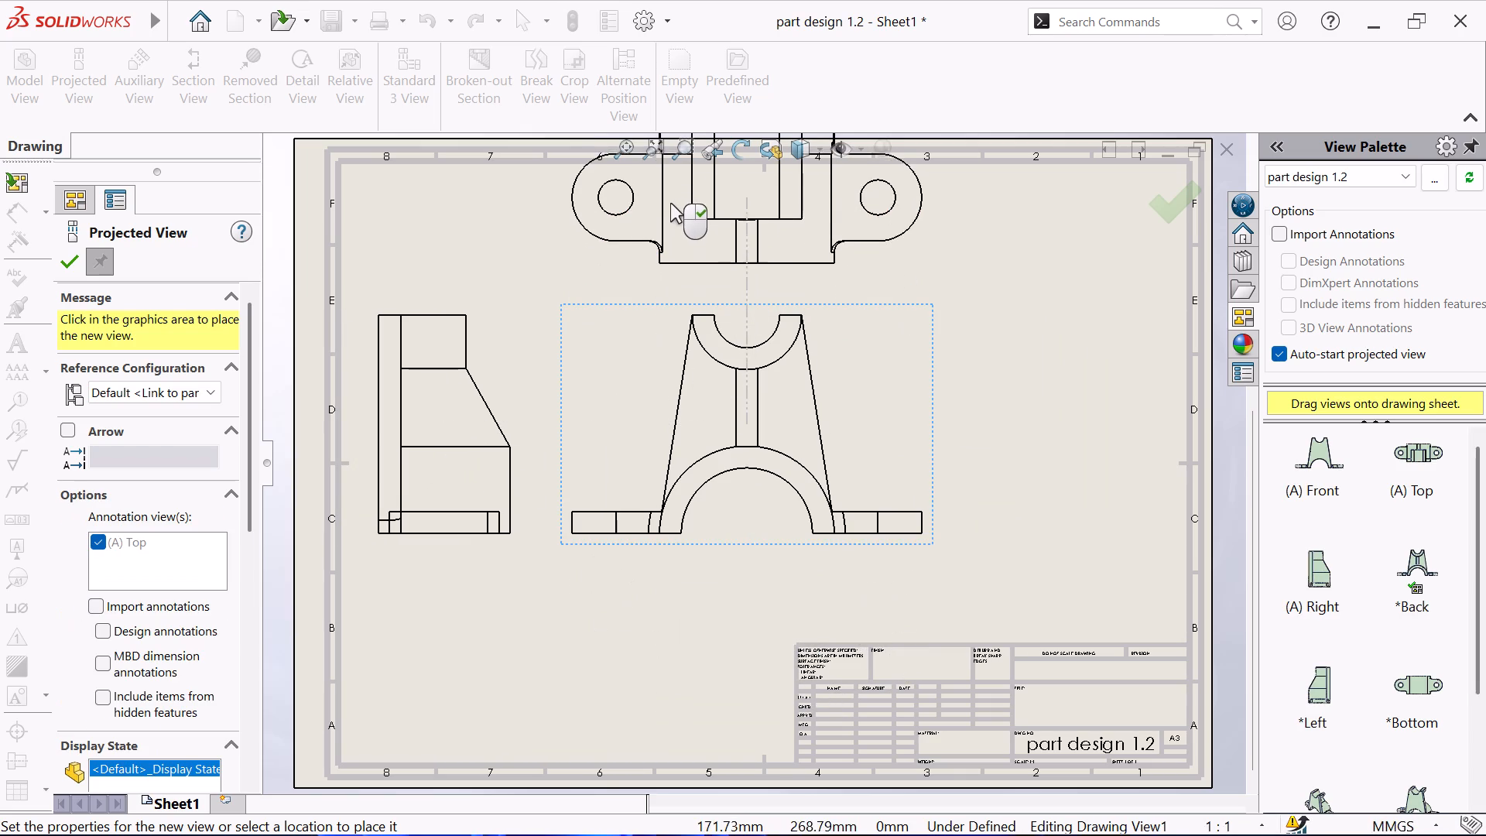
{"action": "left_click", "coordinate": [678, 228]}
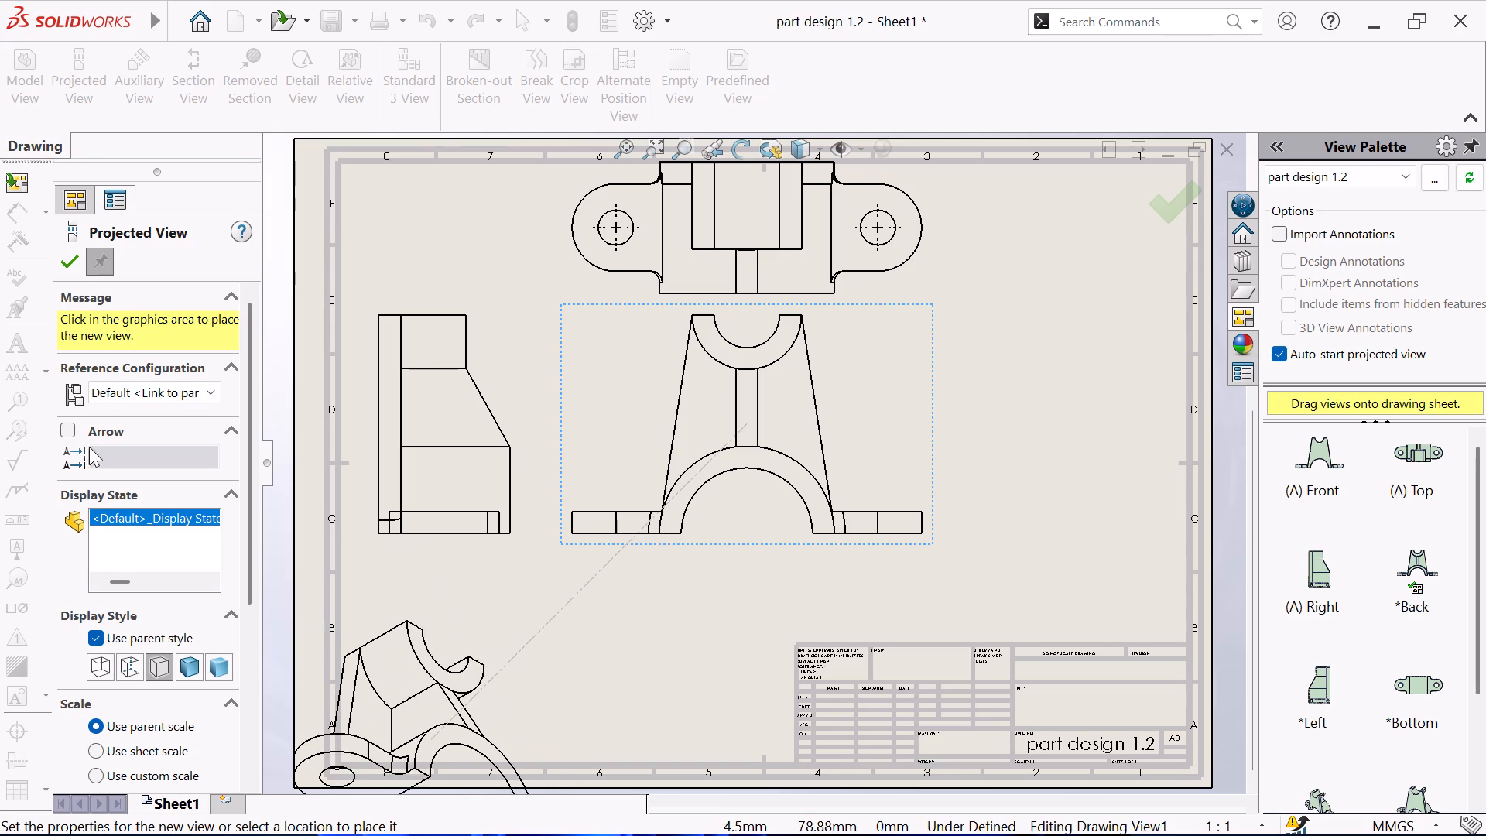
{"action": "left_click", "coordinate": [66, 272]}
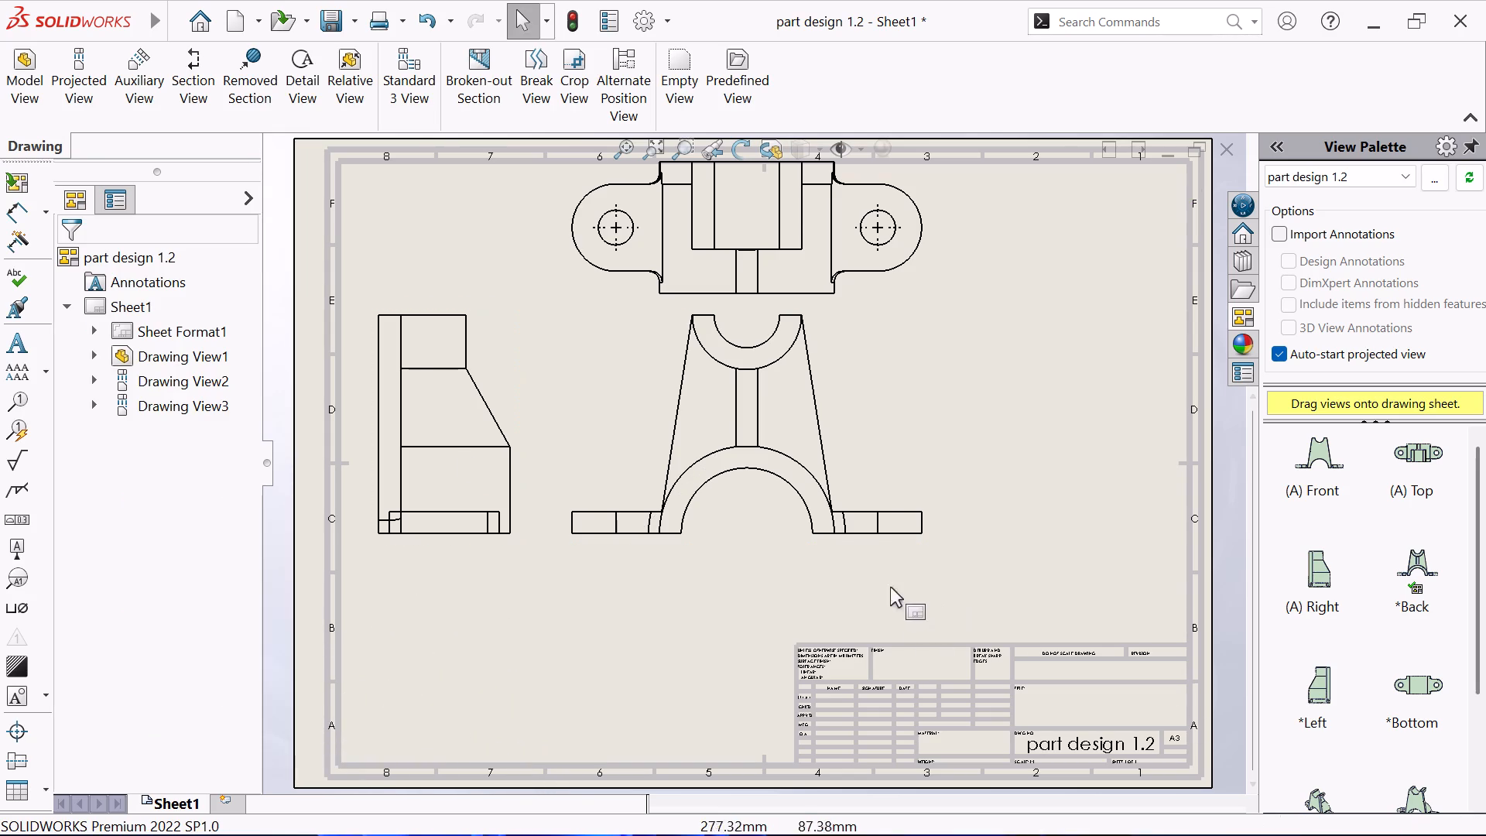
Move the Back view down and to the right on the sheet to widen the gaps between the views.
{"action": "left_click_drag", "start_coordinate": [923, 478], "coordinate": [944, 521]}
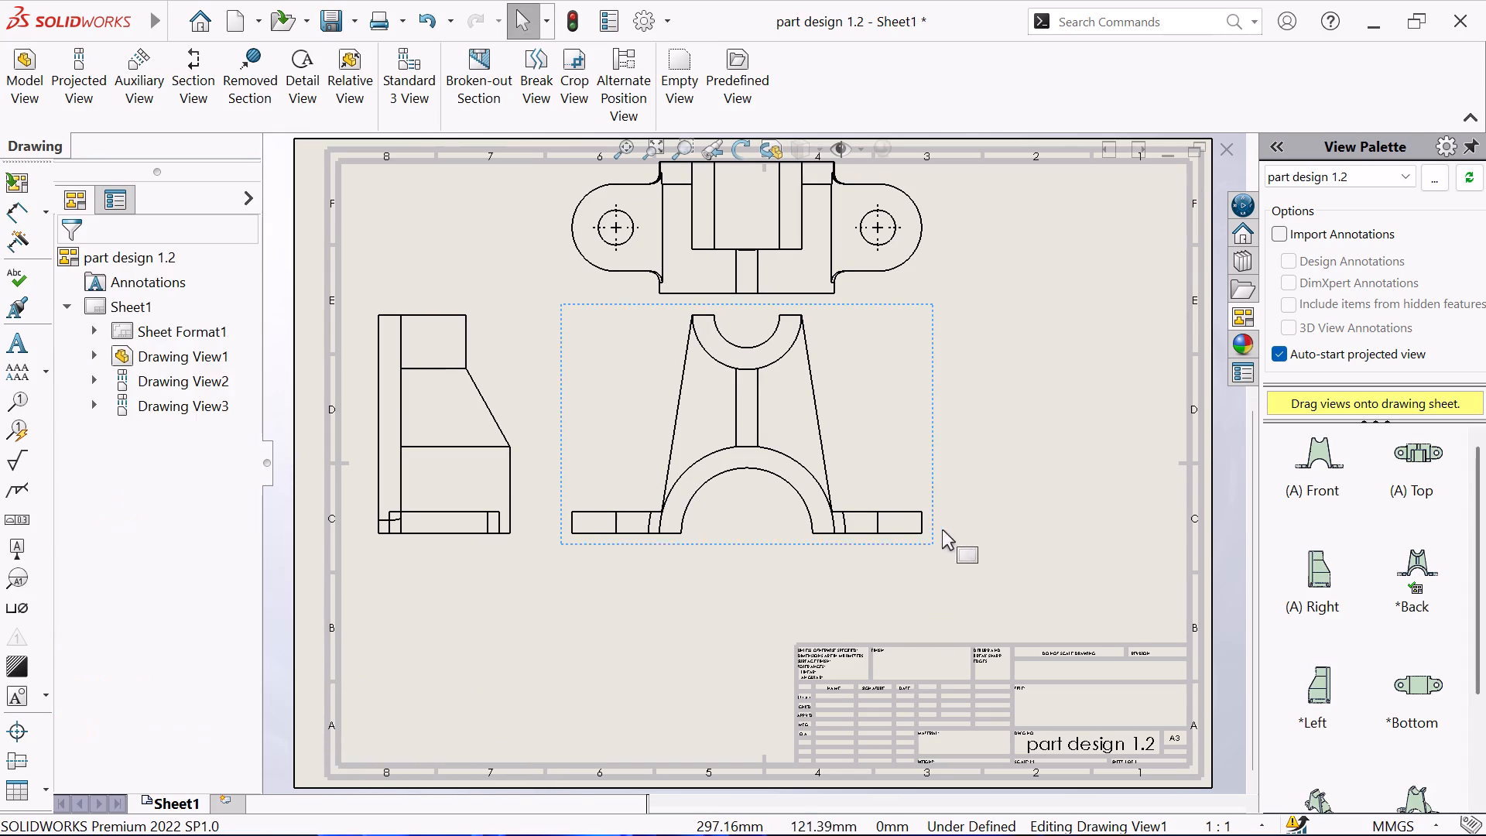
{"action": "left_click_drag", "start_coordinate": [933, 533], "coordinate": [999, 594]}
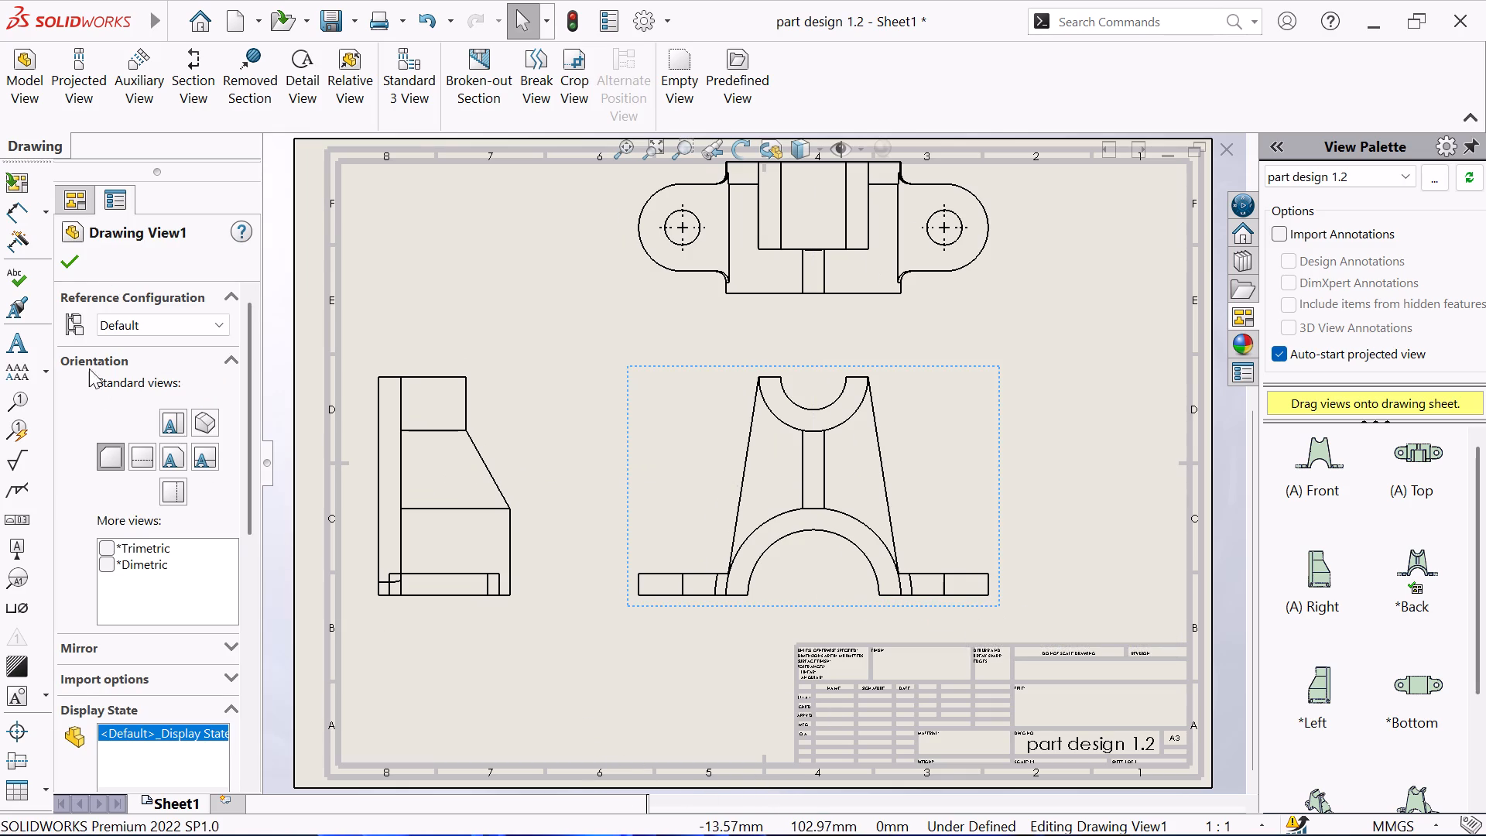
{"action": "left_click", "coordinate": [56, 263]}
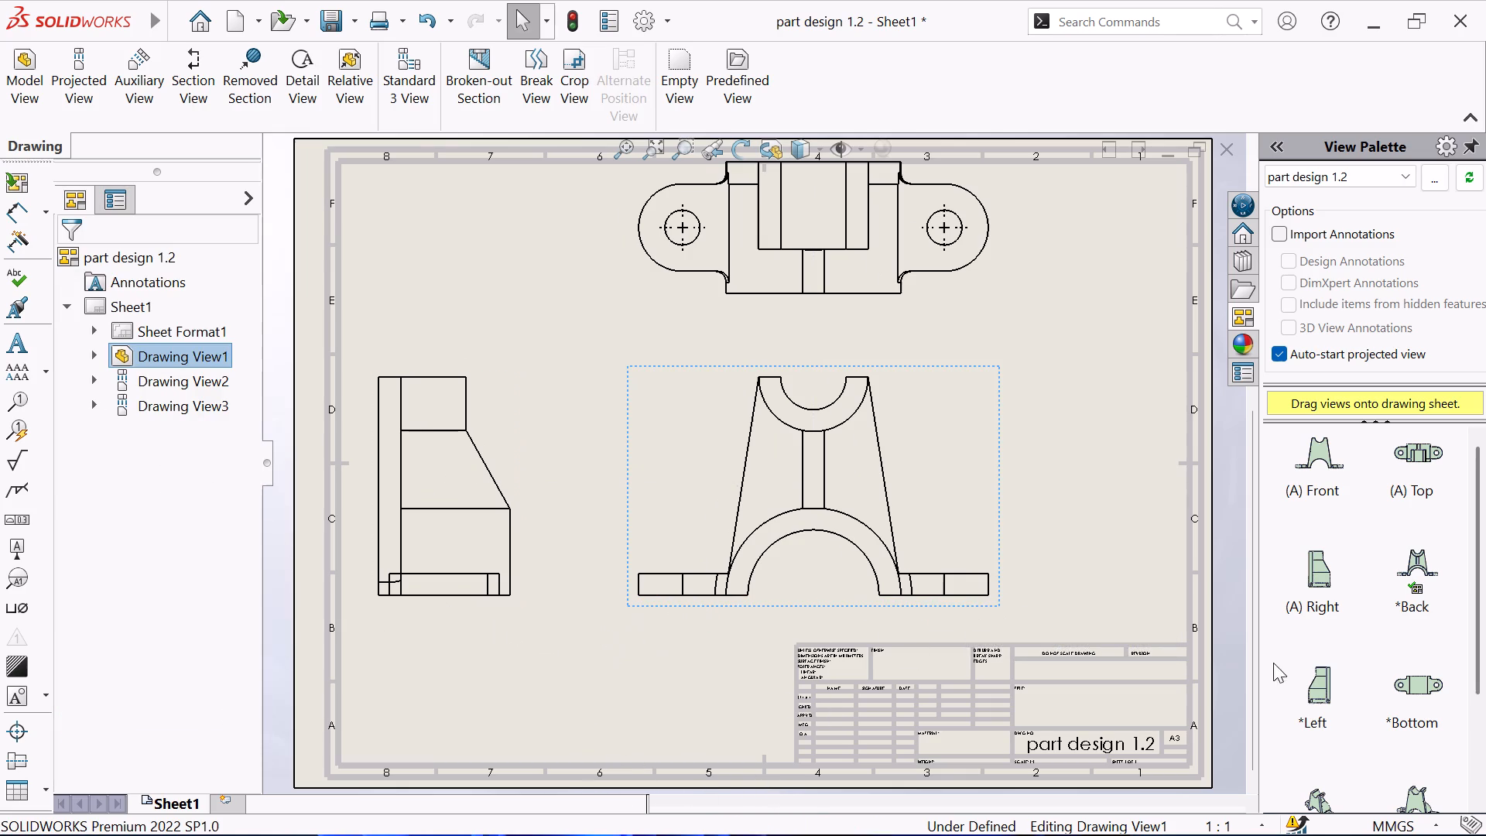
Add an Isometric view of the bracket above the side view on the sheet.
{"action": "scroll", "coordinate": [1399, 720], "scroll_direction": "down", "scroll_amount": 2}
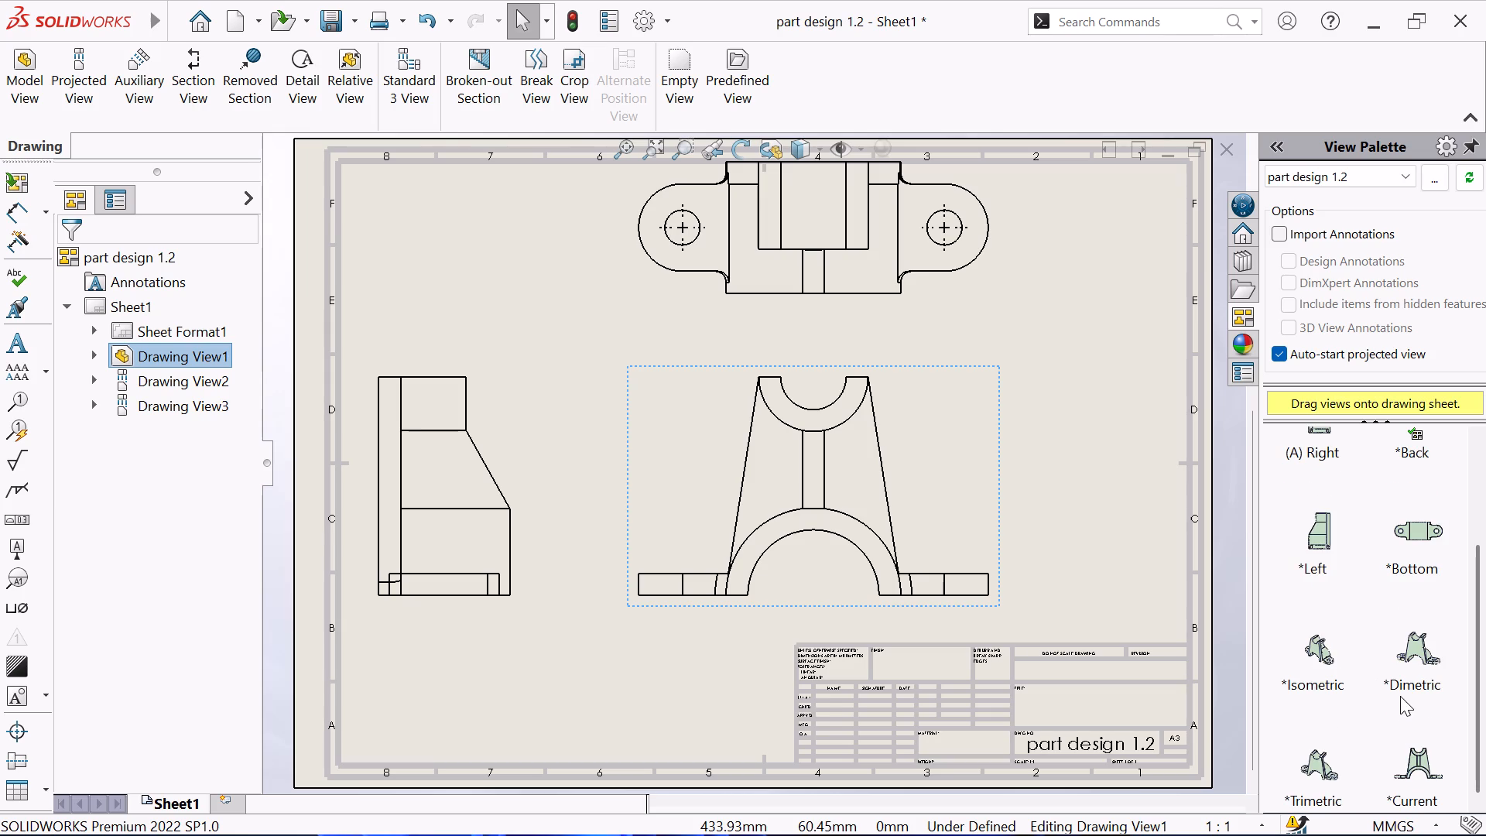
{"action": "left_click", "coordinate": [1322, 677]}
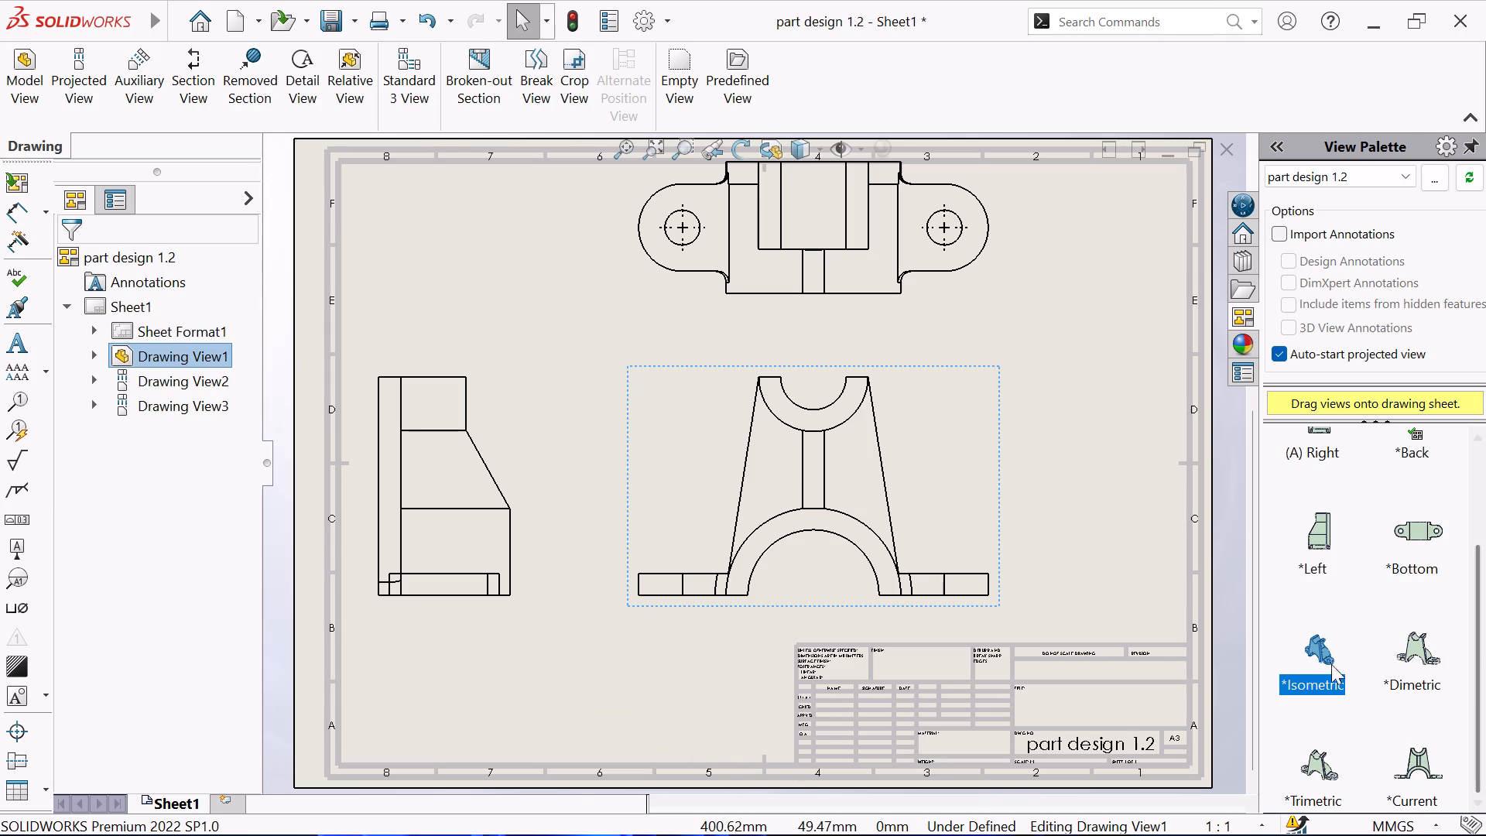
{"action": "left_click_drag", "start_coordinate": [1344, 674], "coordinate": [564, 481]}
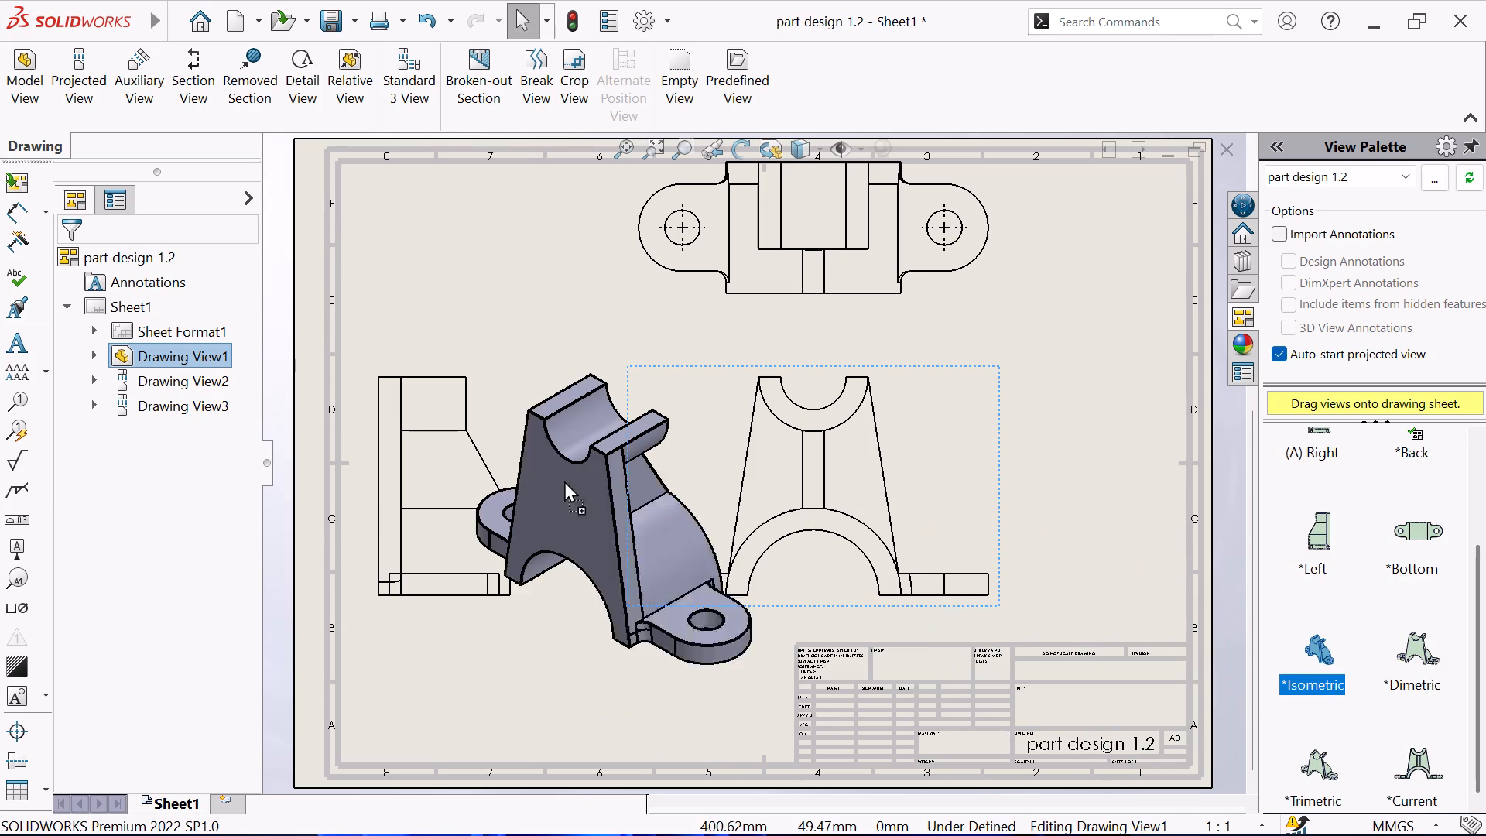
{"action": "left_click_drag", "start_coordinate": [564, 481], "coordinate": [471, 350]}
{"action": "left_click_drag", "start_coordinate": [471, 345], "coordinate": [478, 226]}
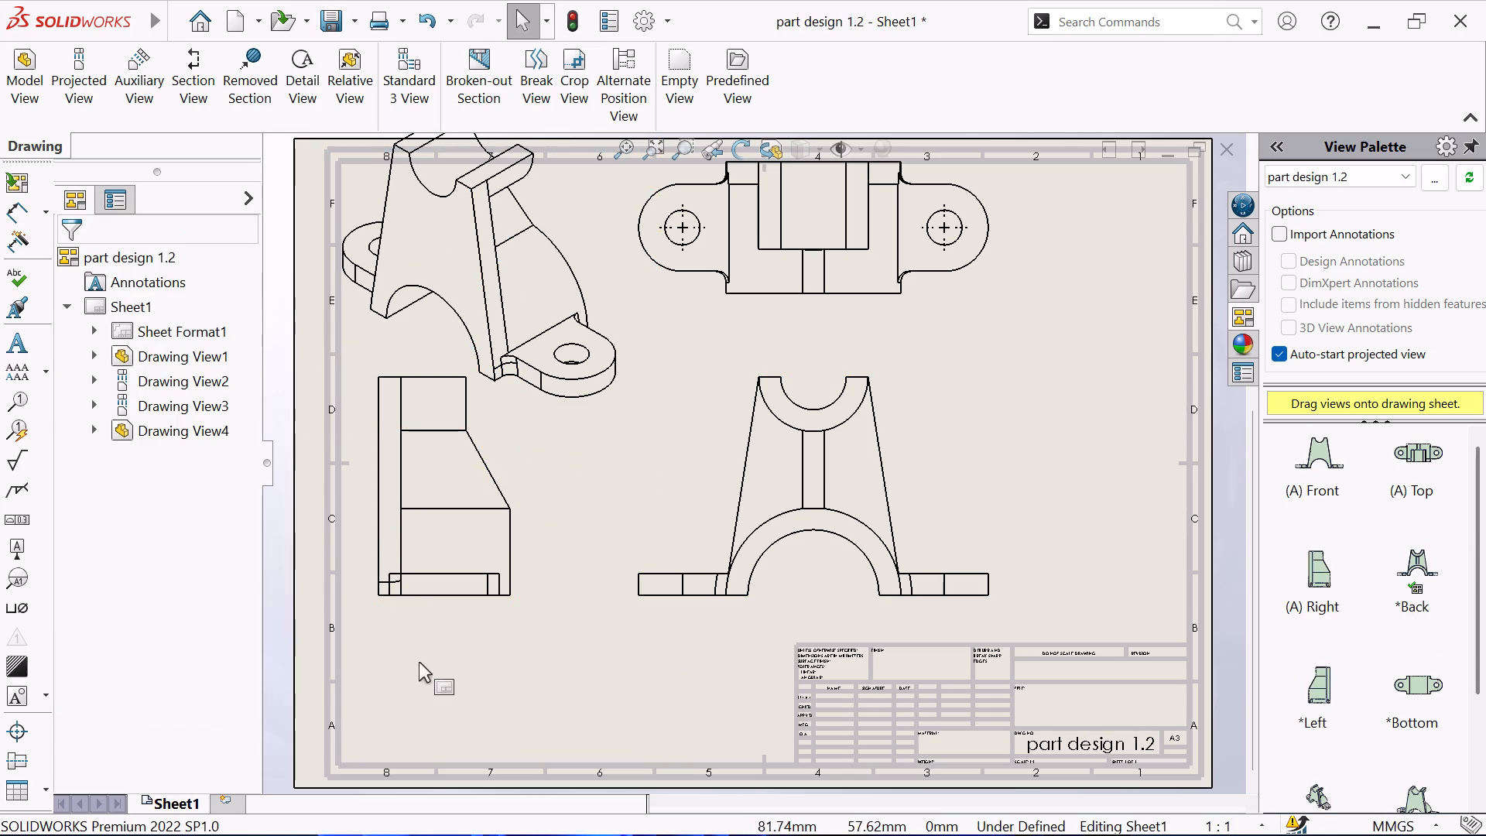
Set the isometric view's display style to Shaded With Edges.
{"action": "left_click", "coordinate": [371, 339]}
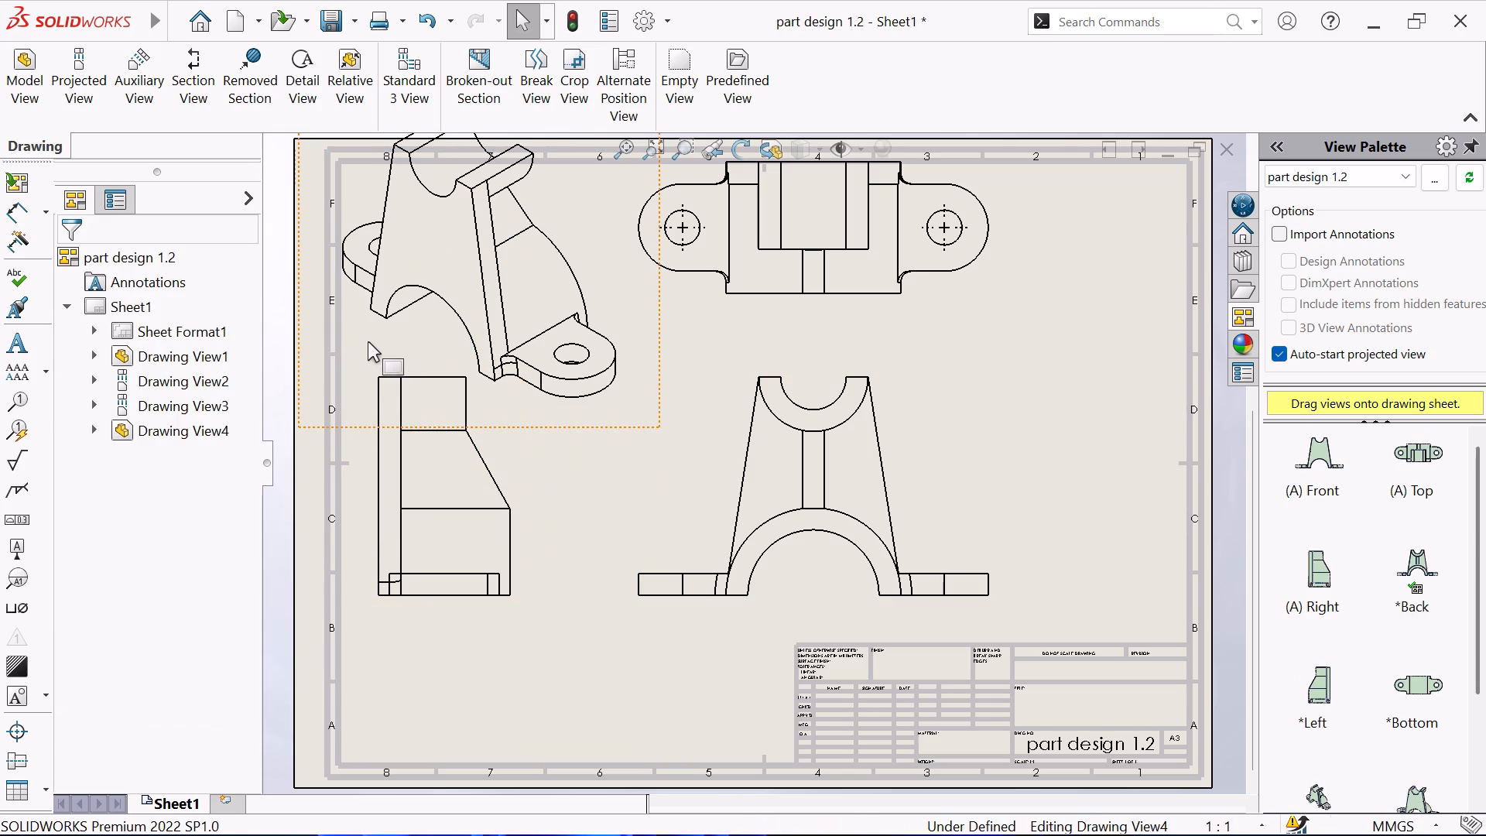
{"action": "scroll", "coordinate": [180, 689], "scroll_direction": "down", "scroll_amount": 2}
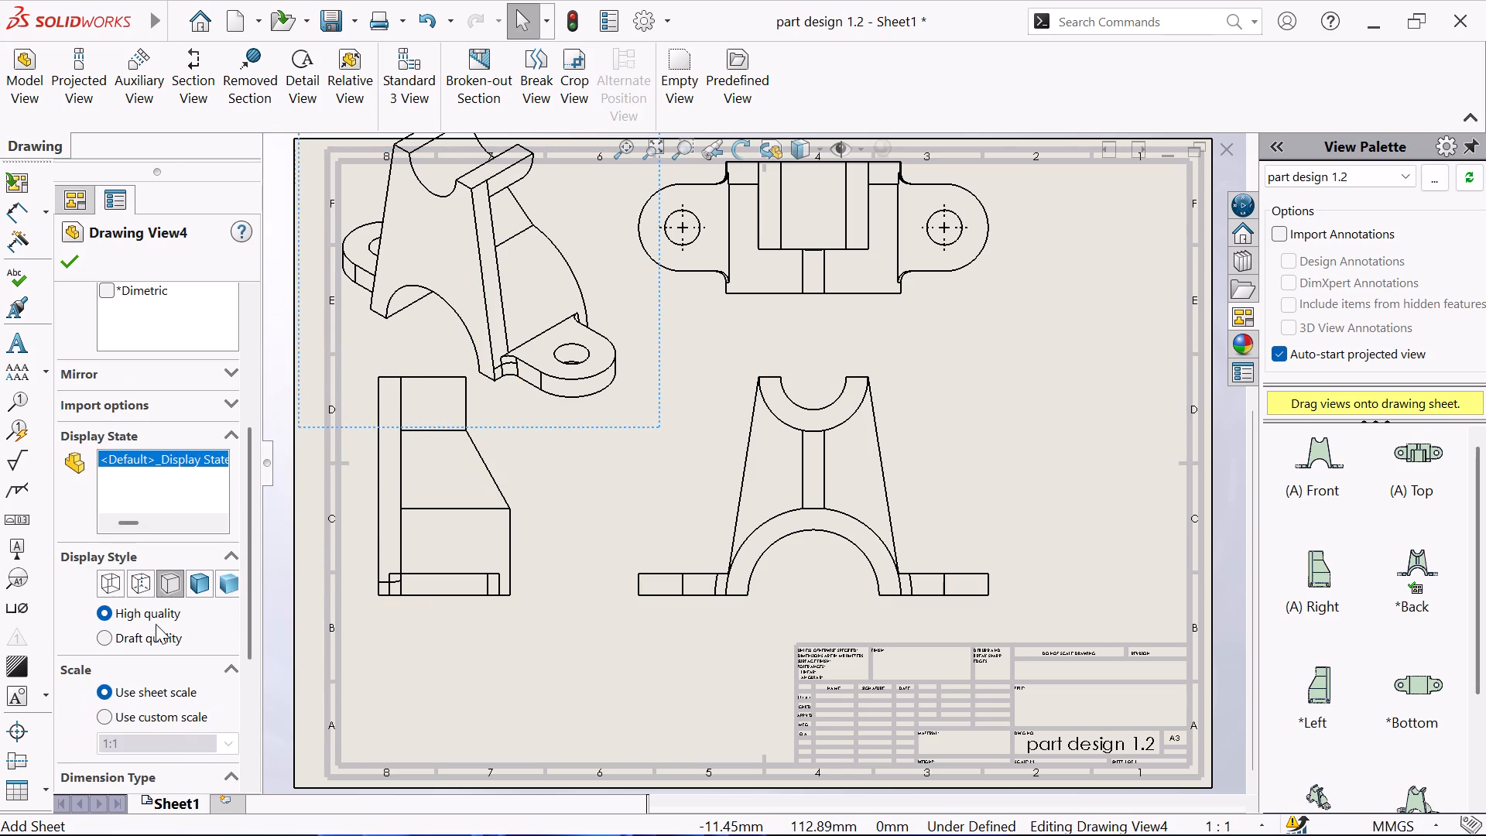
{"action": "left_click", "coordinate": [187, 581]}
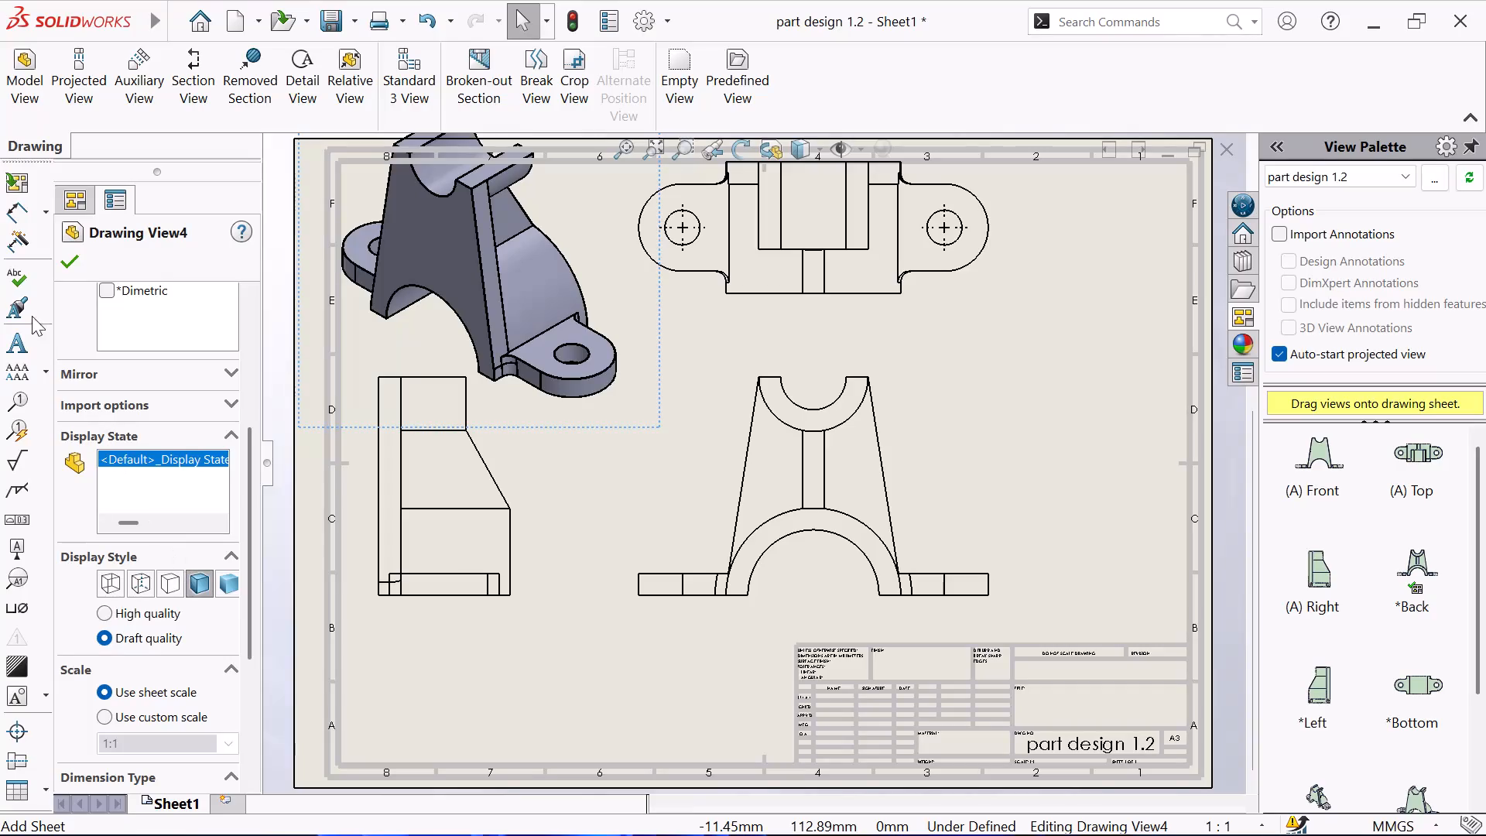
{"action": "left_click", "coordinate": [67, 257]}
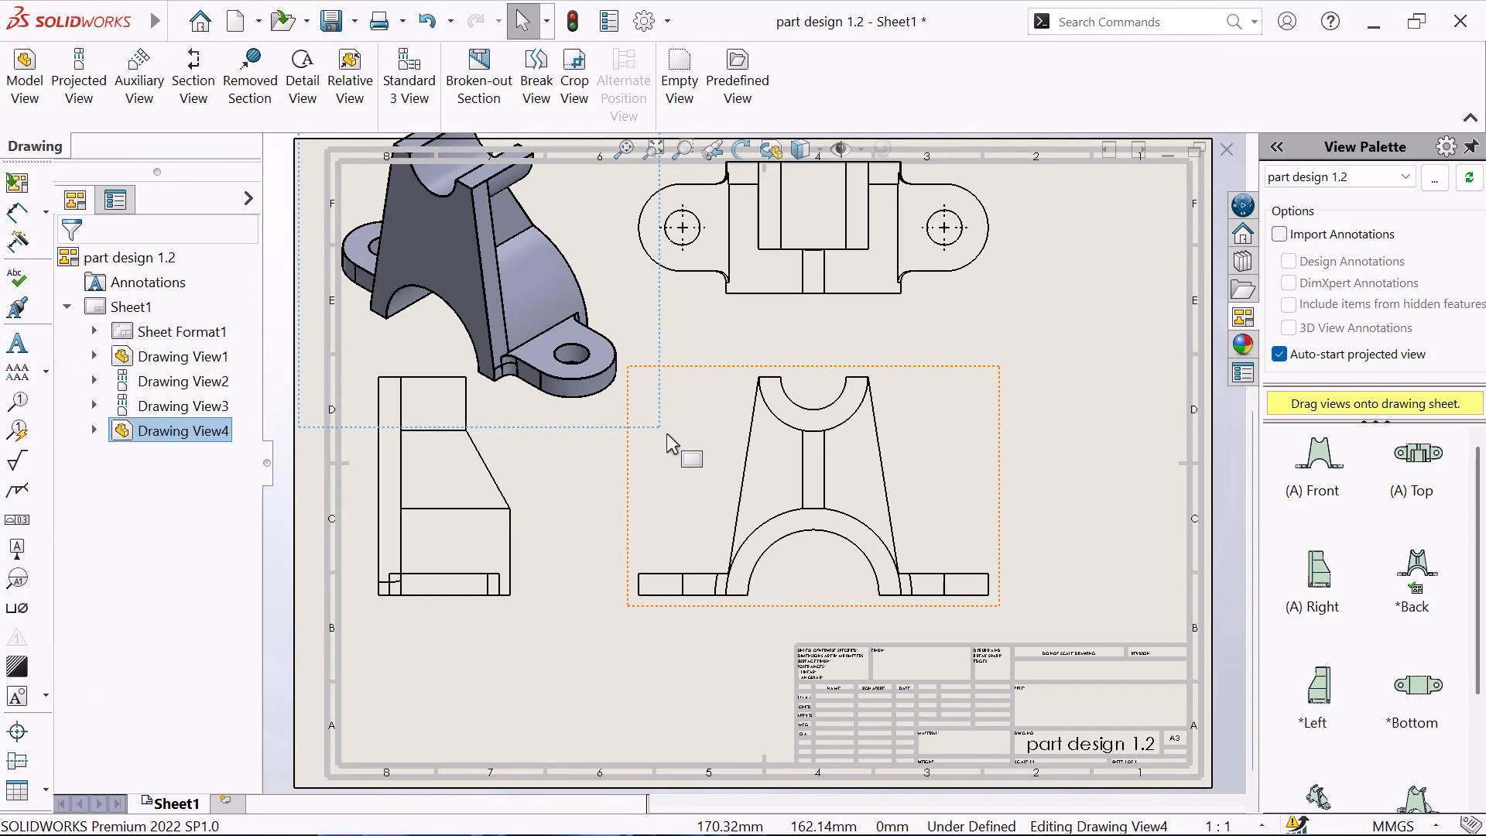
Move the Back view further down and right until it sits just above the title block.
{"action": "left_click_drag", "start_coordinate": [1008, 543], "coordinate": [1049, 560]}
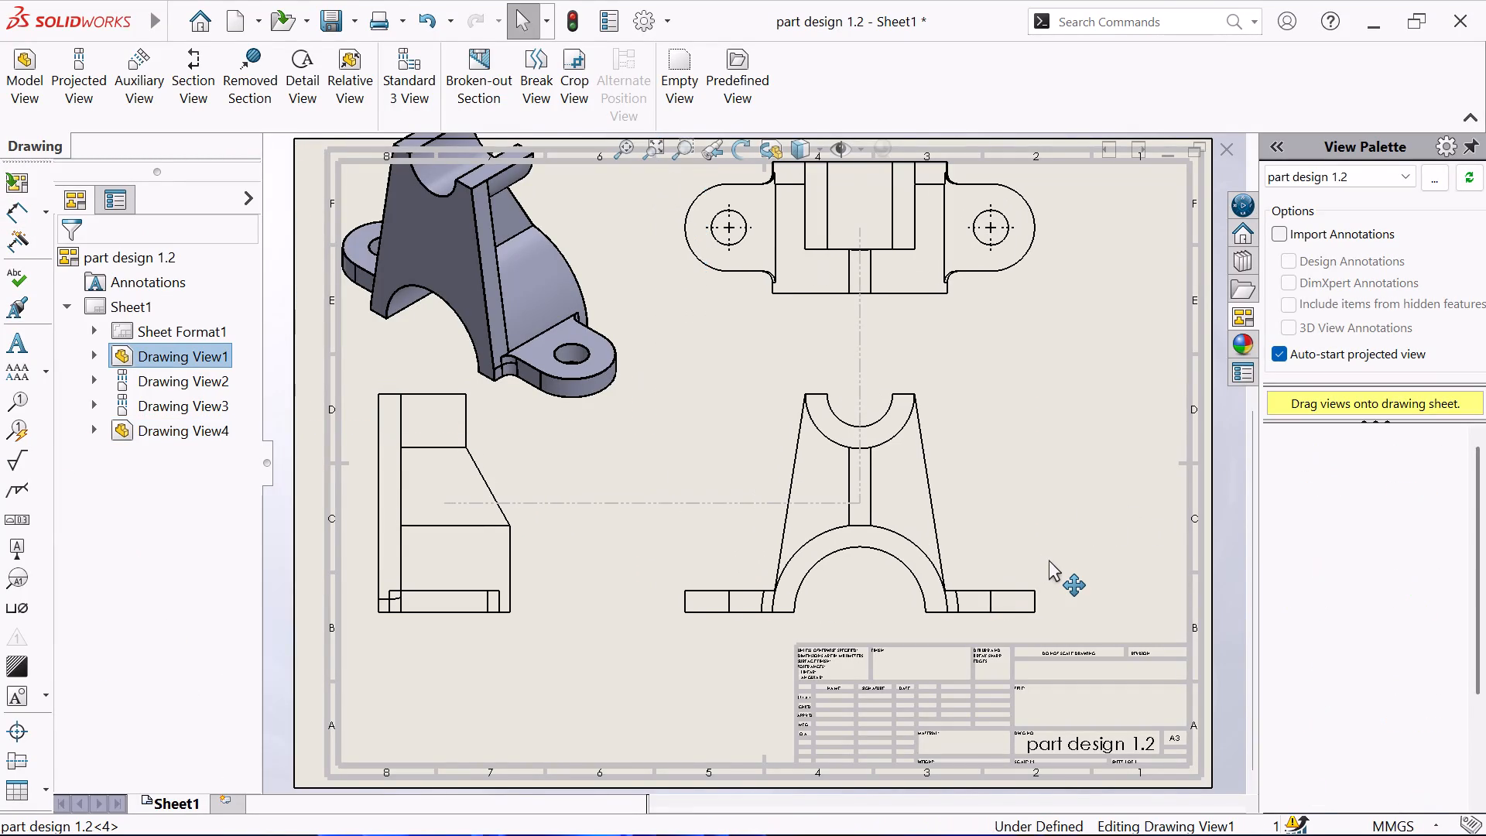
{"action": "left_click_drag", "start_coordinate": [1049, 560], "coordinate": [1067, 570]}
Move the isometric view right and down so it lies inside the sheet border, between the side and top views.
{"action": "left_click_drag", "start_coordinate": [659, 385], "coordinate": [661, 384]}
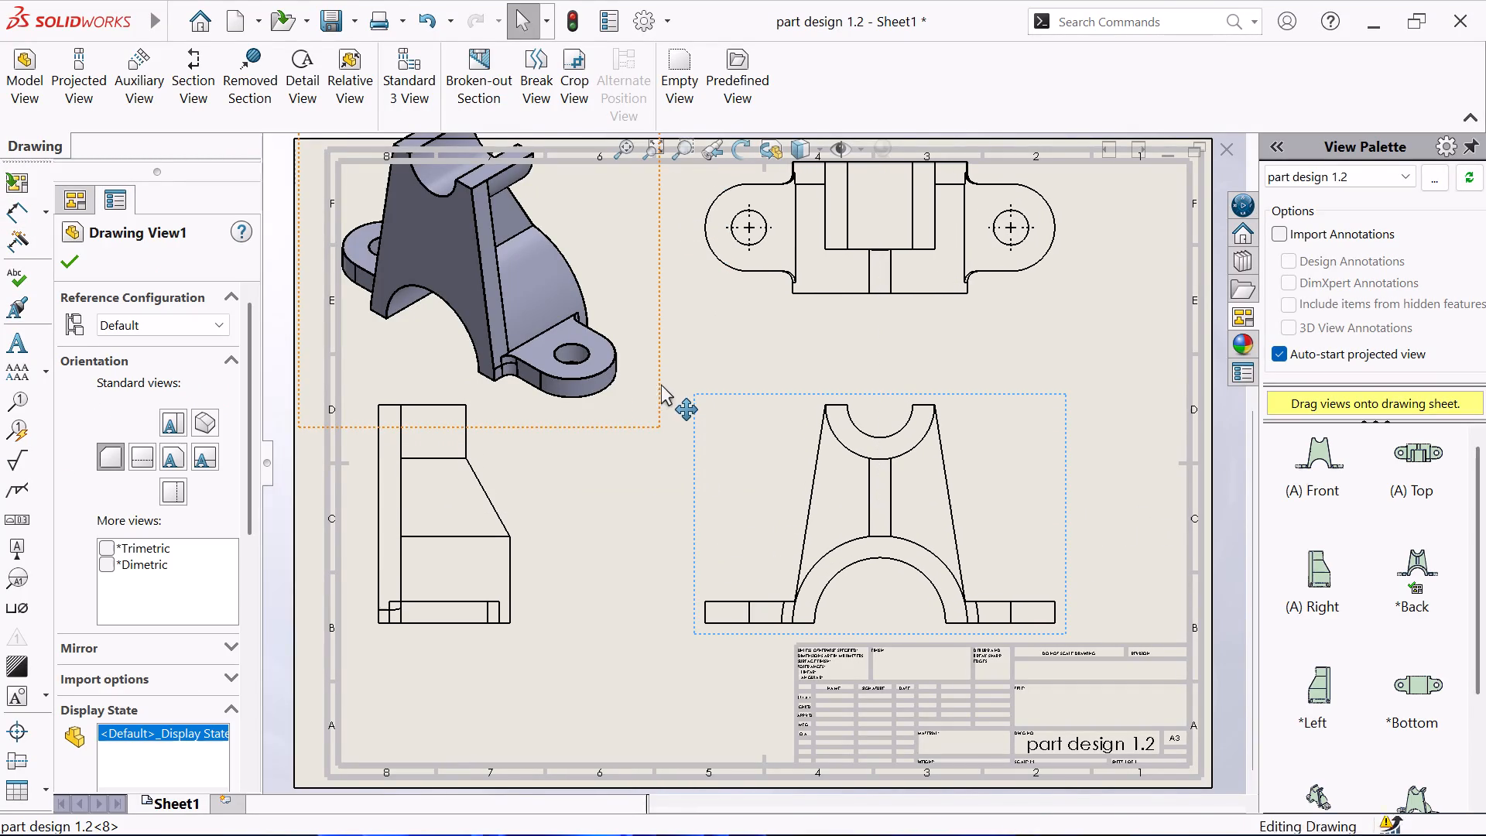
{"action": "left_click_drag", "start_coordinate": [661, 384], "coordinate": [728, 420]}
{"action": "left_click_drag", "start_coordinate": [725, 399], "coordinate": [726, 428]}
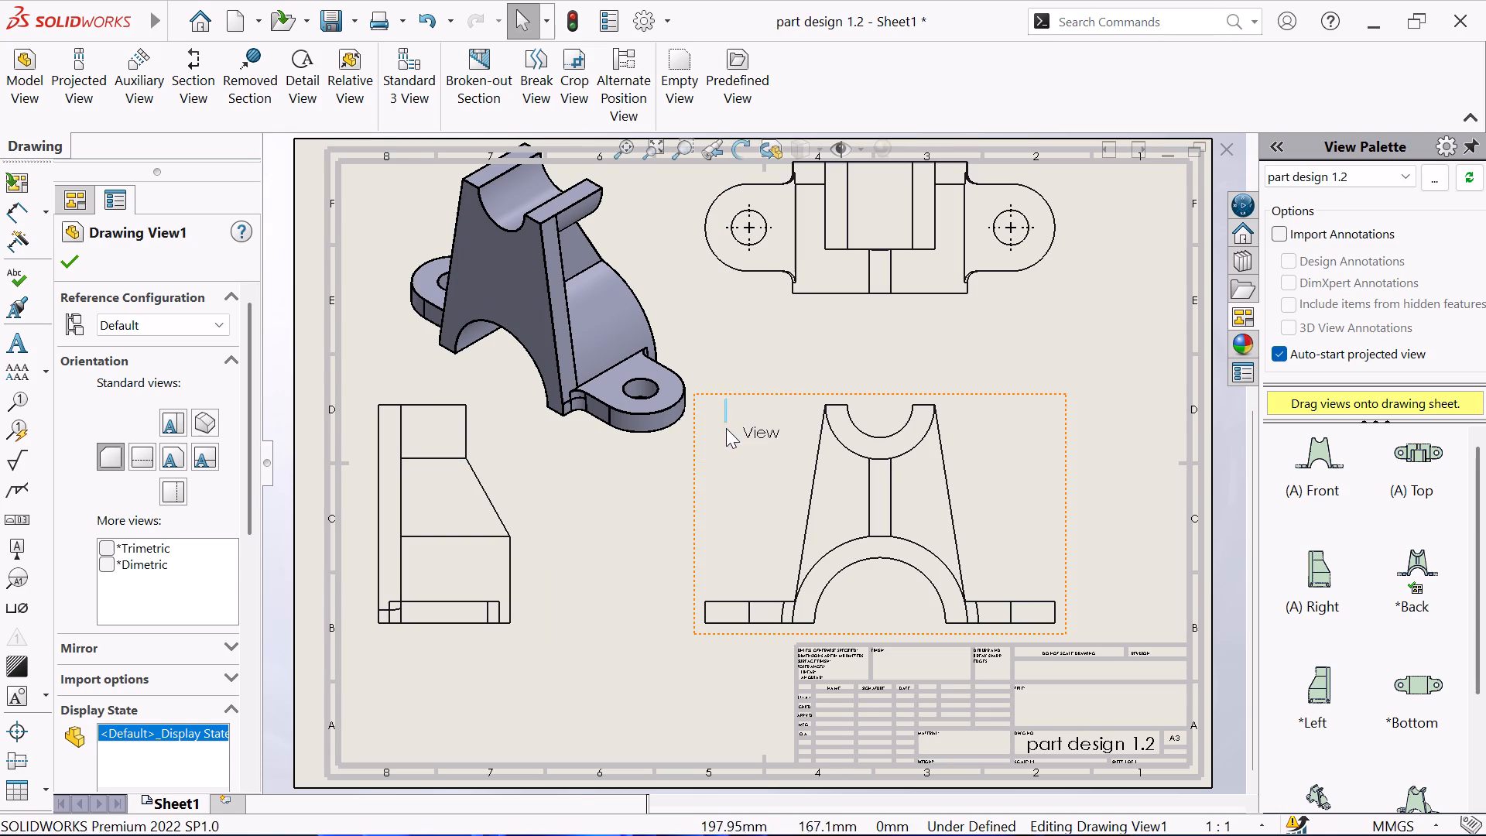
{"action": "left_click_drag", "start_coordinate": [726, 428], "coordinate": [724, 440]}
{"action": "left_click", "coordinate": [714, 357]}
{"action": "left_click_drag", "start_coordinate": [722, 343], "coordinate": [724, 343]}
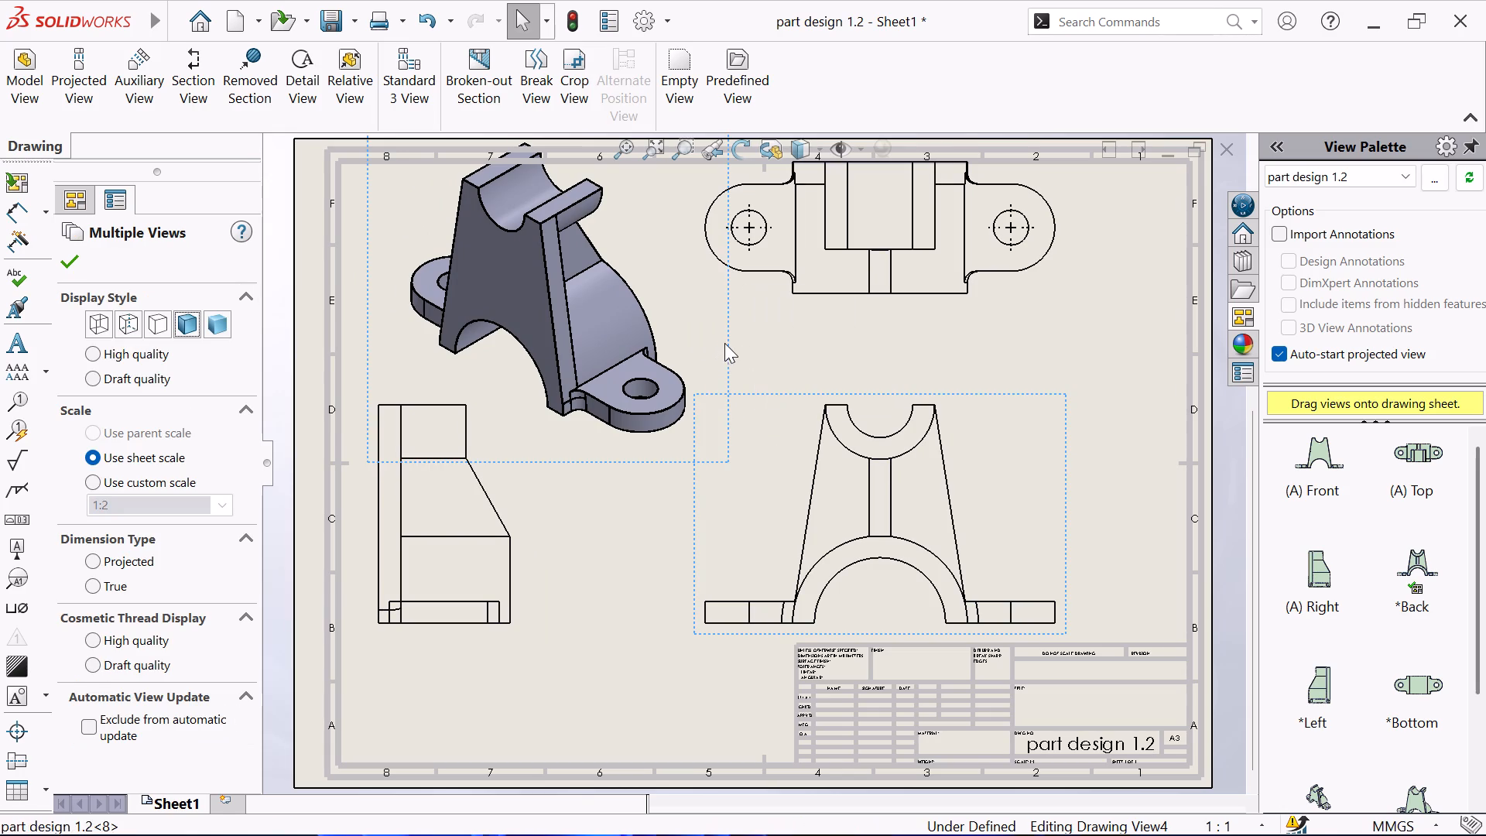
{"action": "left_click_drag", "start_coordinate": [724, 343], "coordinate": [729, 371]}
{"action": "left_click_drag", "start_coordinate": [728, 339], "coordinate": [728, 355]}
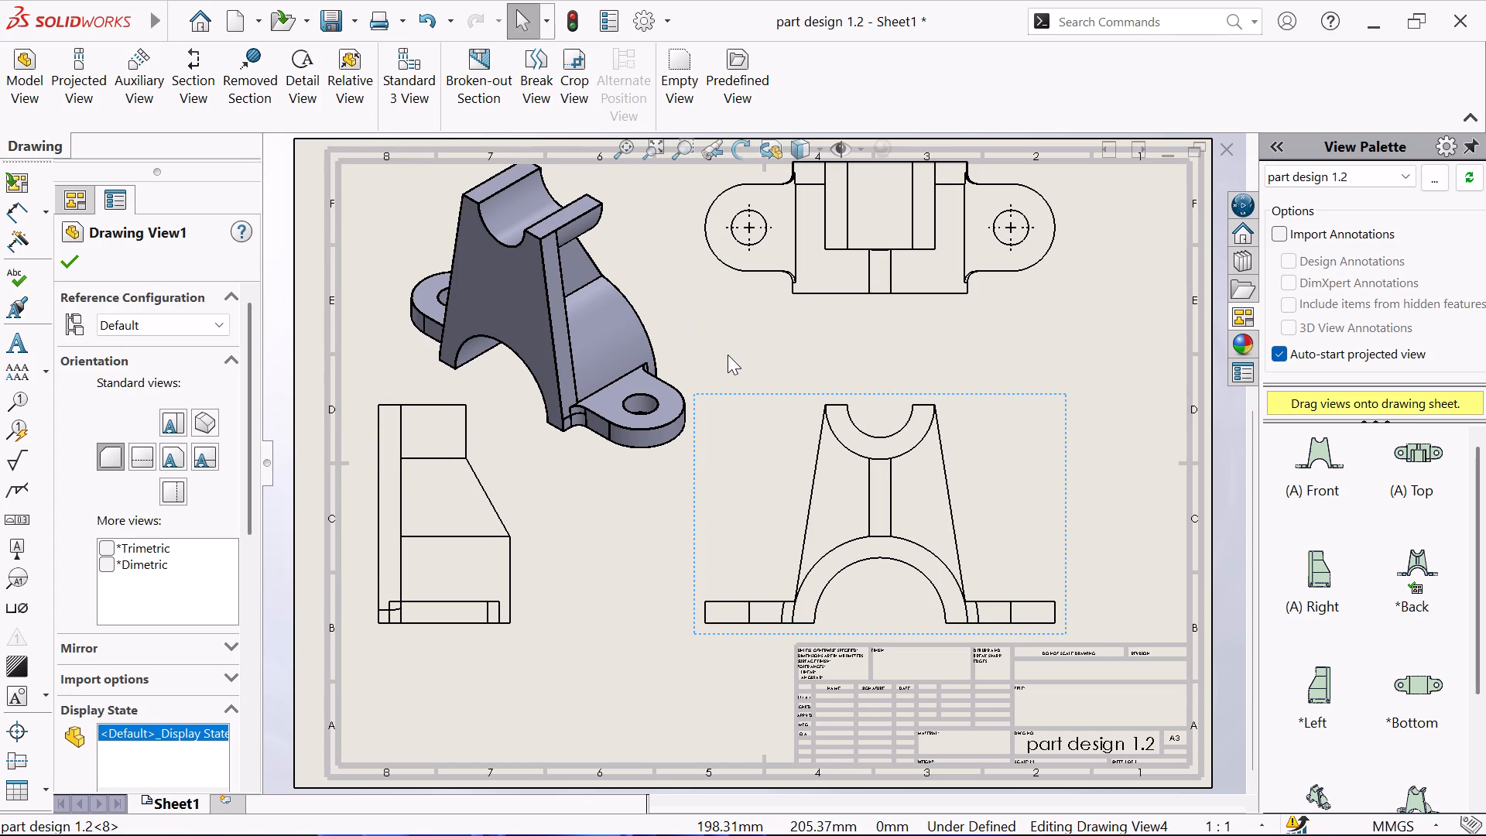
{"action": "left_click_drag", "start_coordinate": [728, 355], "coordinate": [728, 362]}
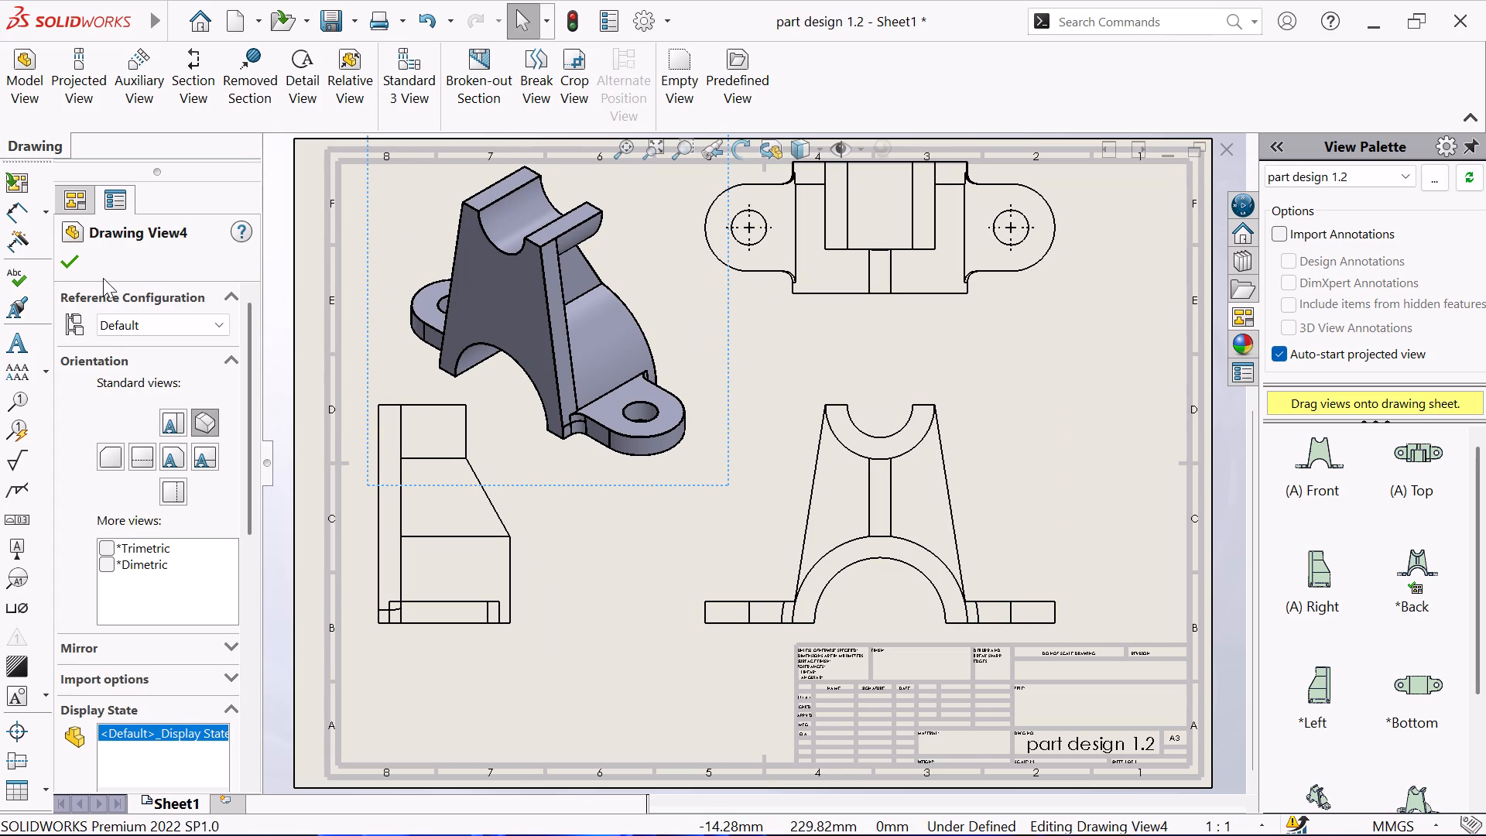
Shift the side view slightly right, and the Back view slightly right and down so it sits just above the title block.
{"action": "left_click", "coordinate": [75, 271]}
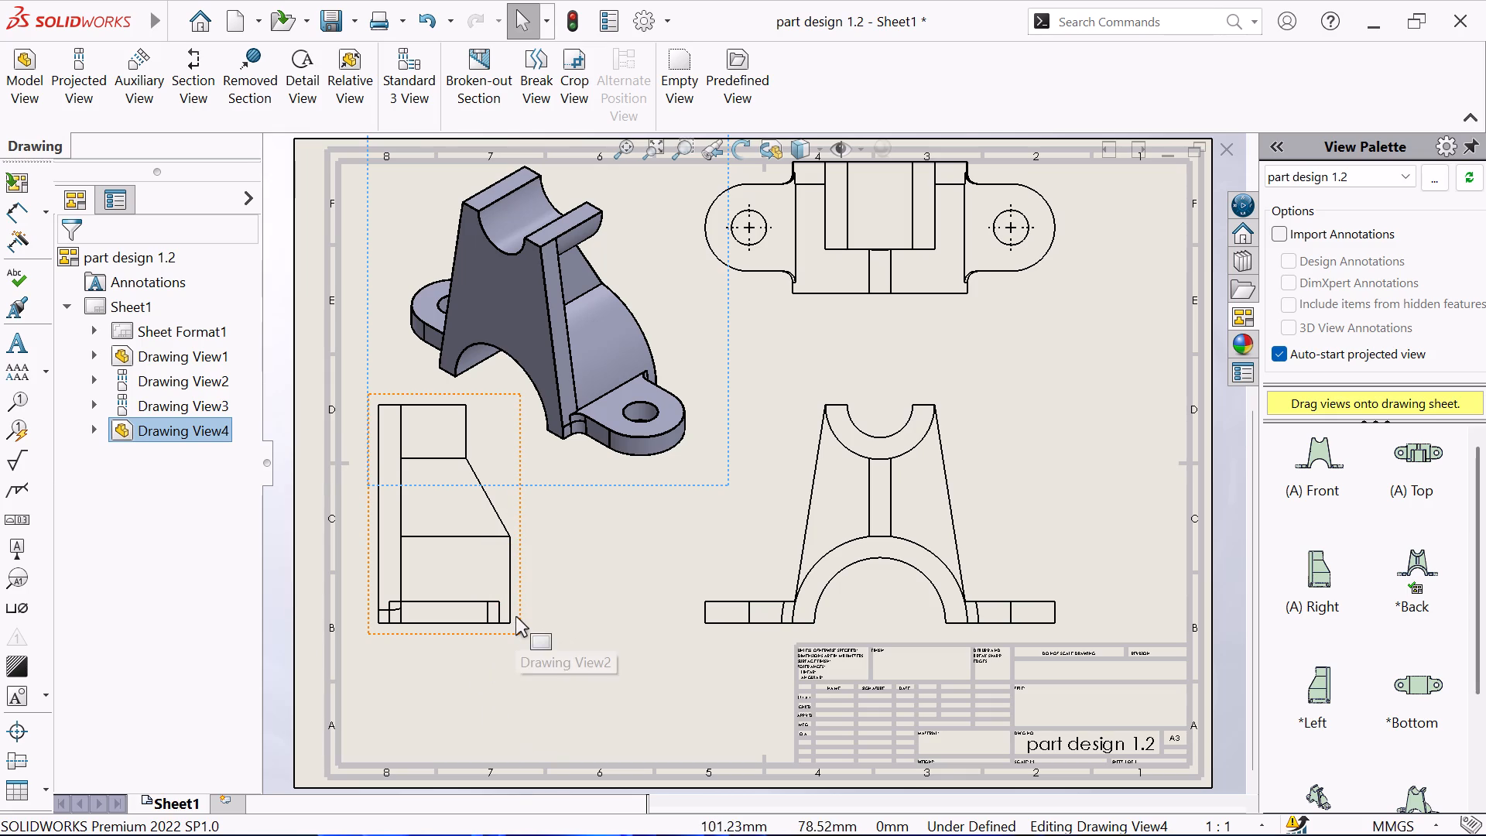
{"action": "left_click_drag", "start_coordinate": [519, 560], "coordinate": [523, 576]}
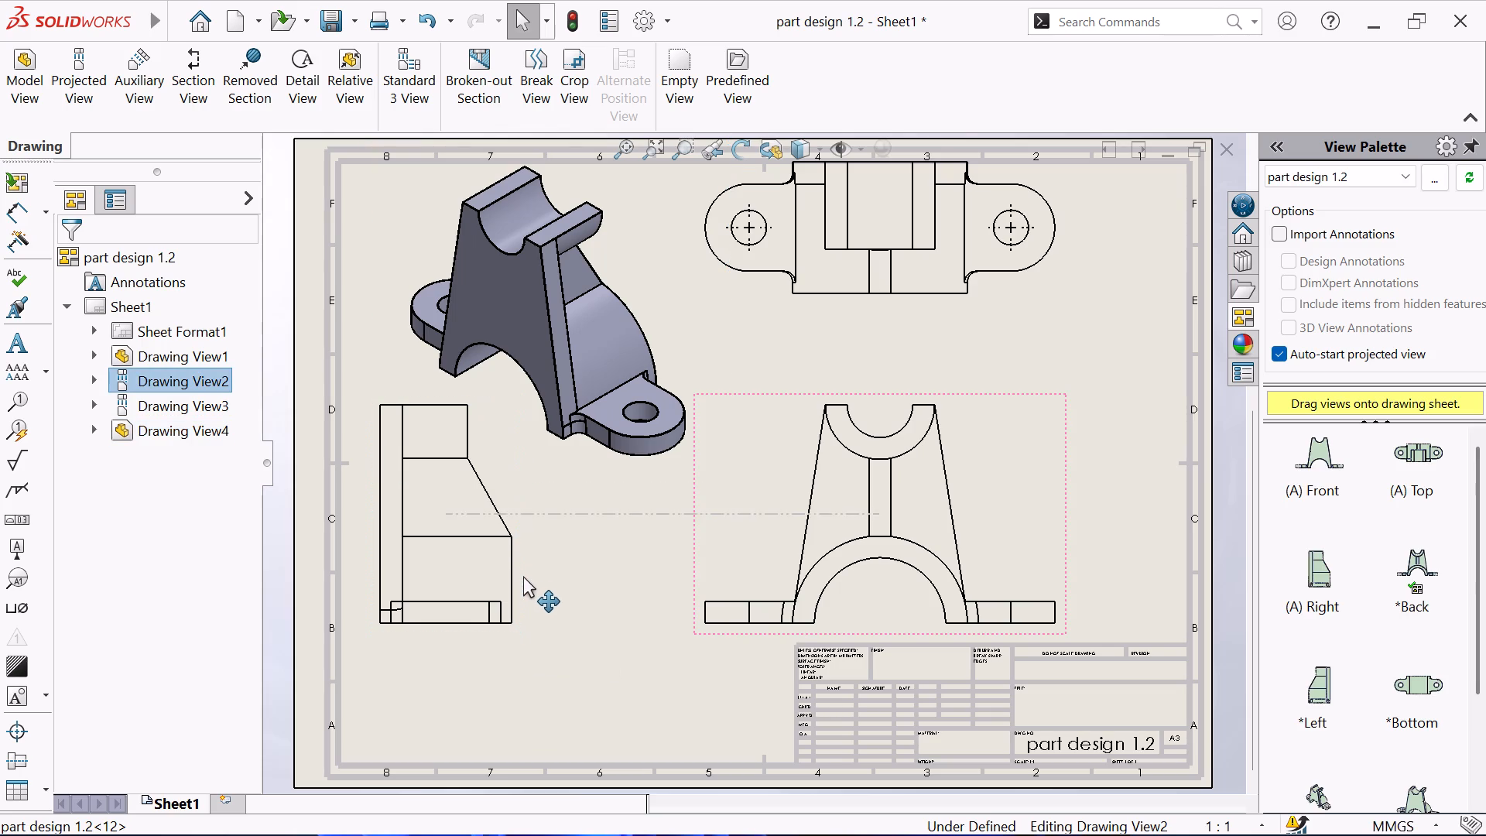
{"action": "left_click_drag", "start_coordinate": [523, 576], "coordinate": [536, 621]}
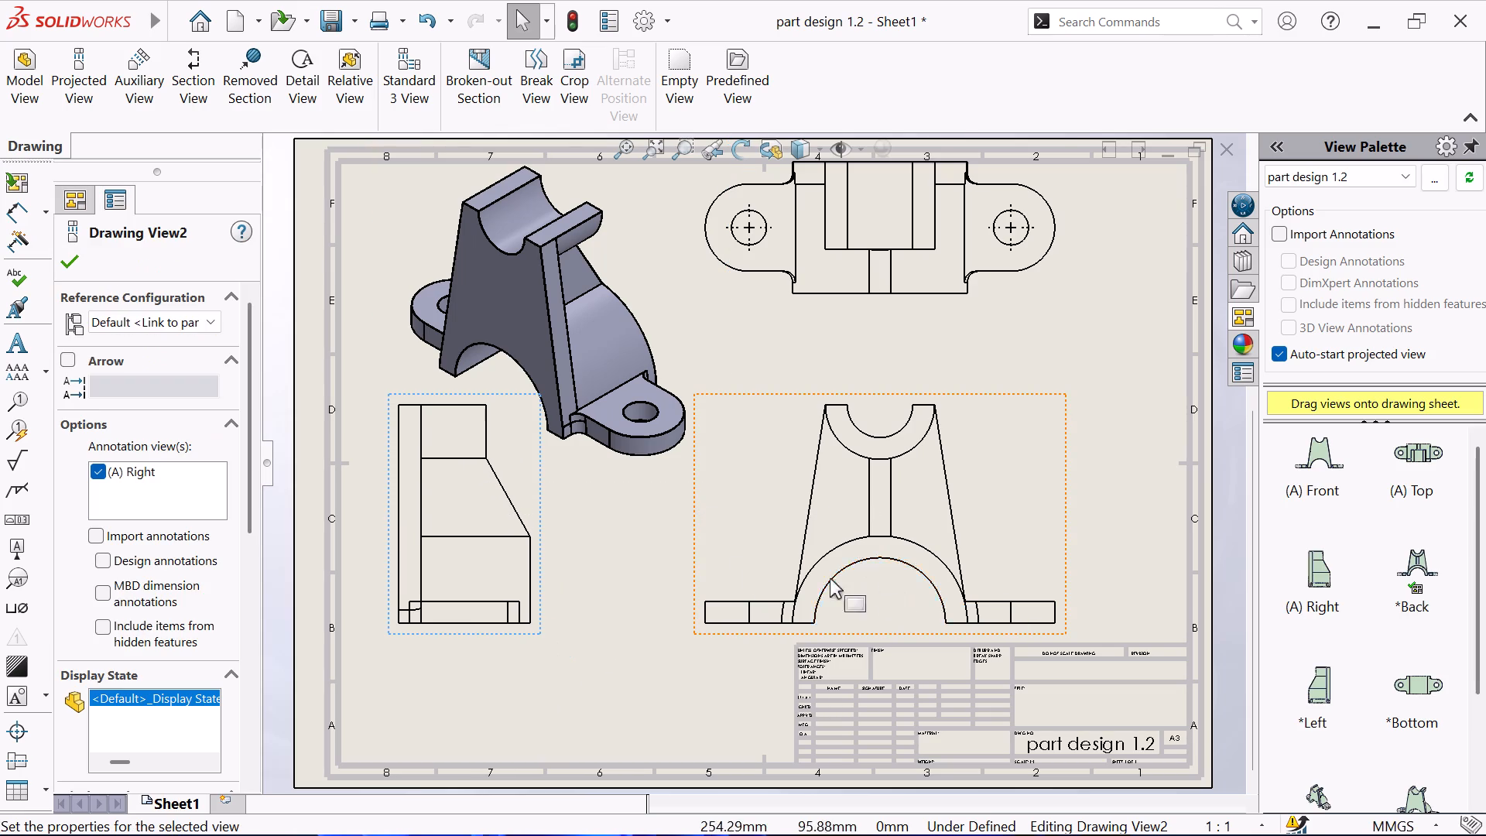
{"action": "left_click_drag", "start_coordinate": [1067, 504], "coordinate": [1096, 519]}
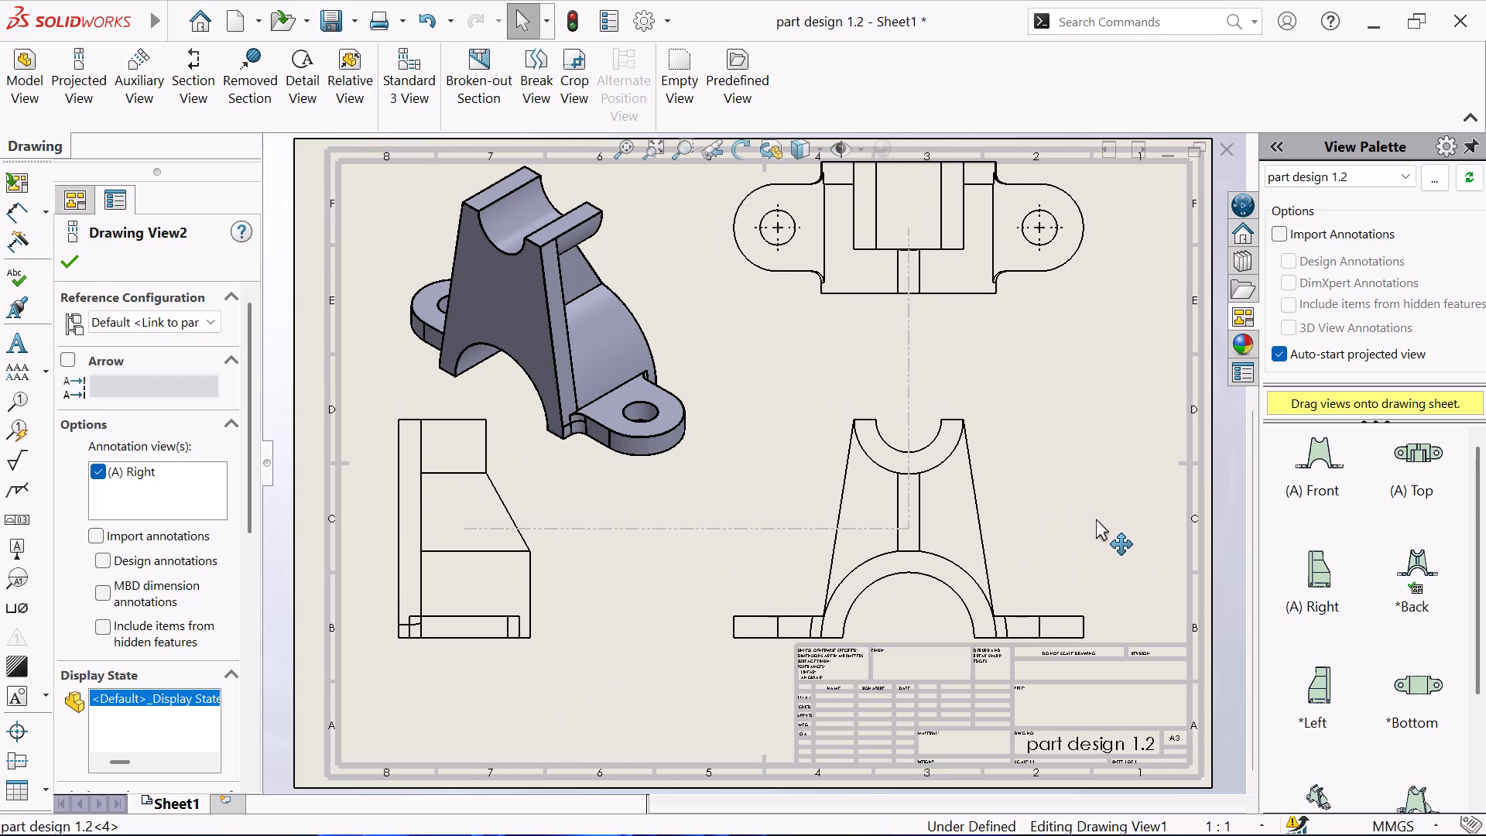
{"action": "left_click_drag", "start_coordinate": [1096, 519], "coordinate": [1096, 513]}
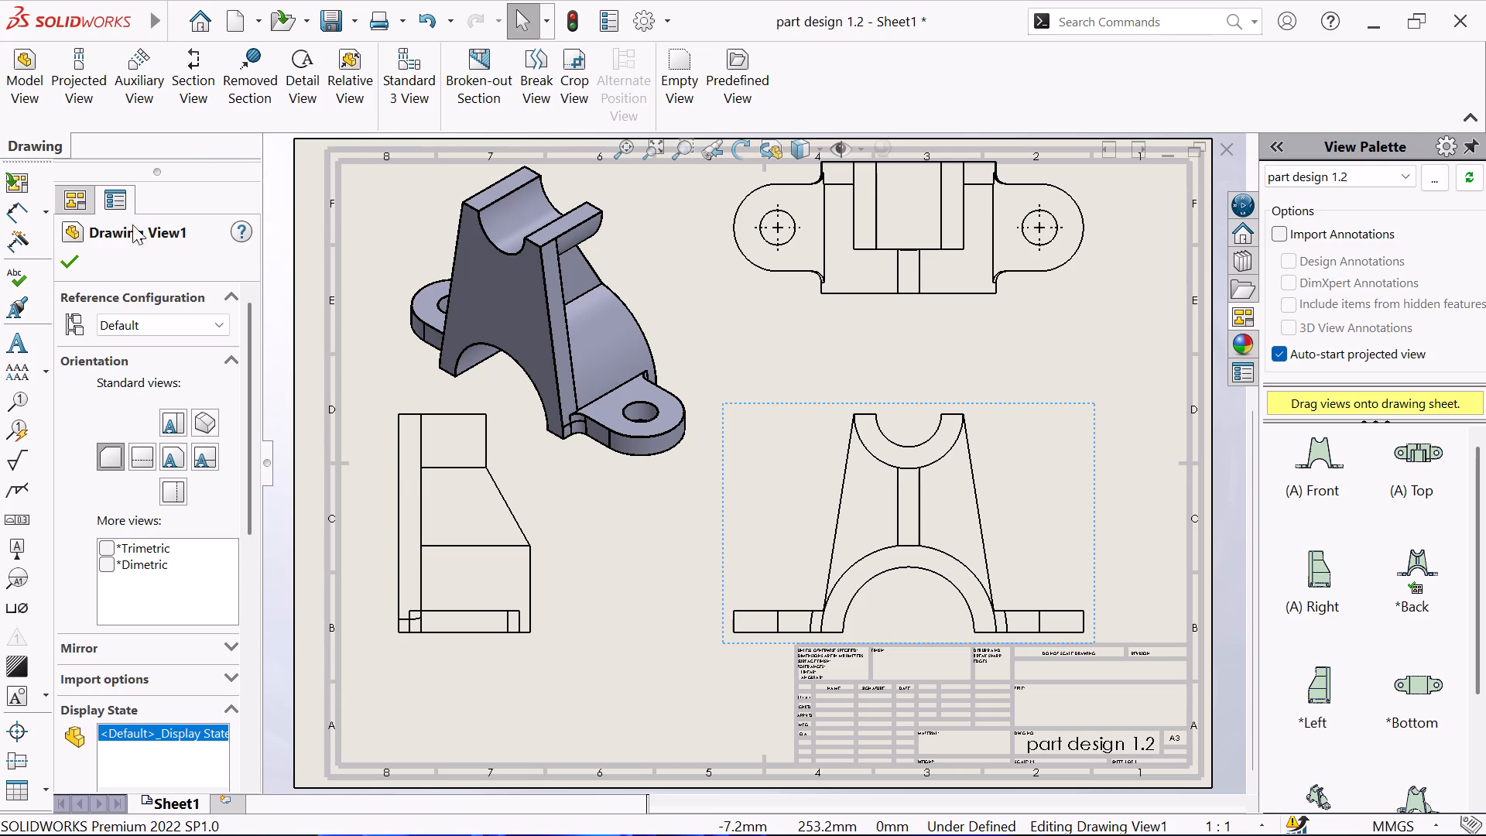
{"action": "left_click", "coordinate": [67, 260]}
Dimension the cradle at the top of the Back view: one flat end's width and the inner and outer arc radii.
{"action": "left_click", "coordinate": [16, 214]}
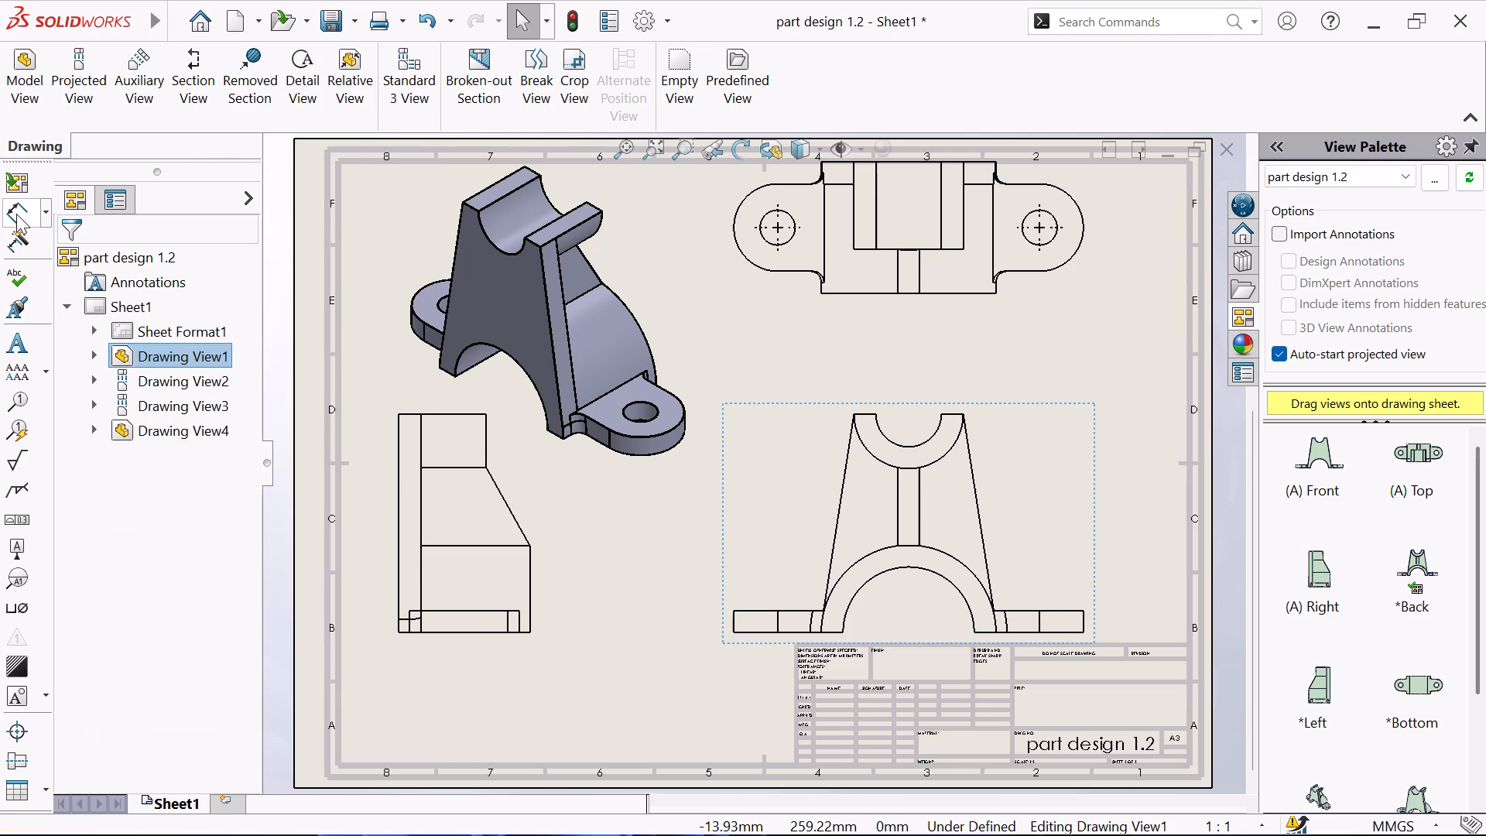
{"action": "left_click", "coordinate": [870, 415]}
{"action": "left_click", "coordinate": [868, 382]}
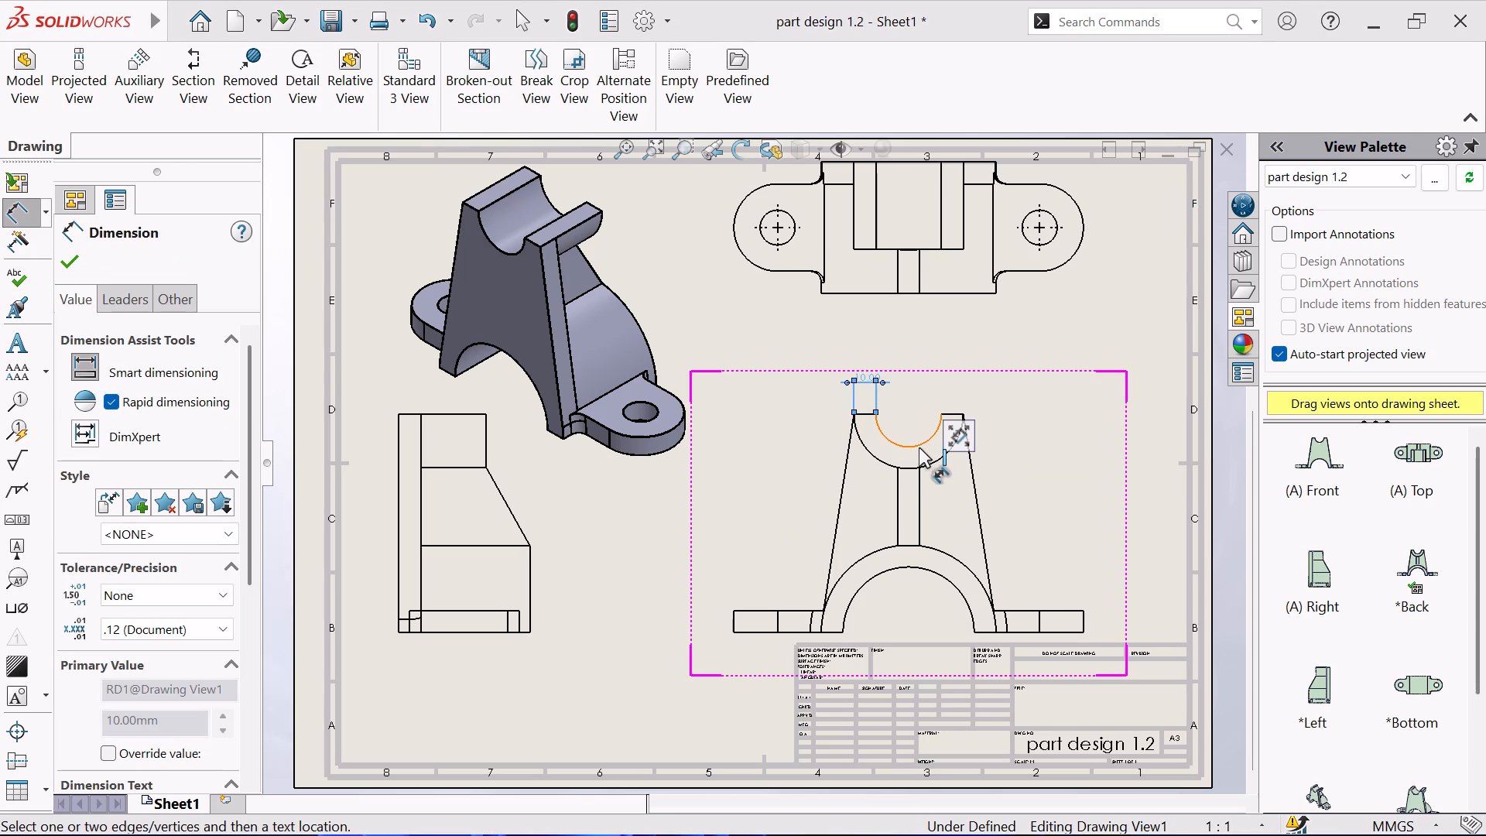
{"action": "left_click", "coordinate": [919, 447]}
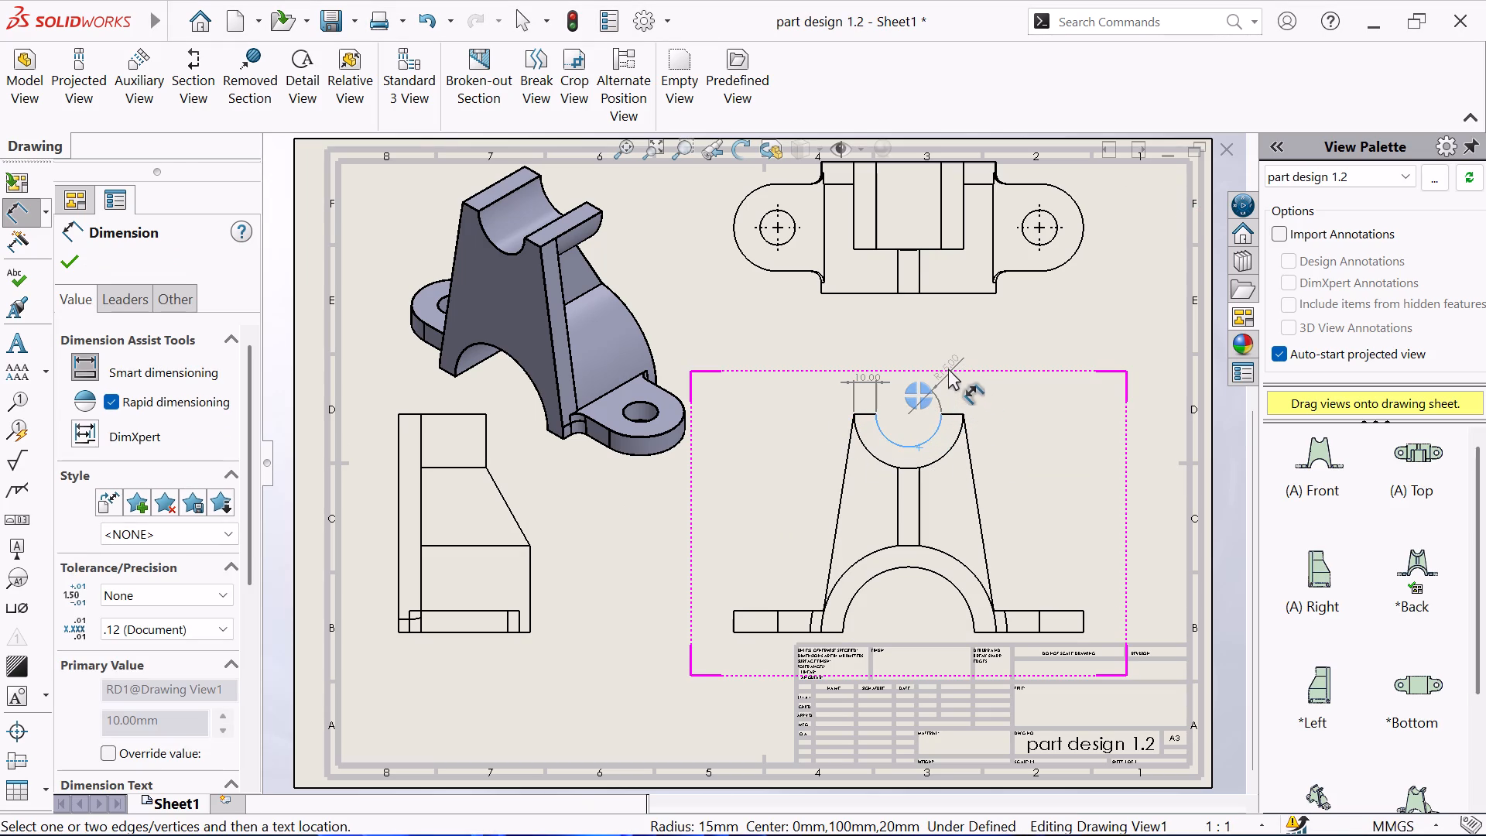
{"action": "left_click", "coordinate": [1015, 460]}
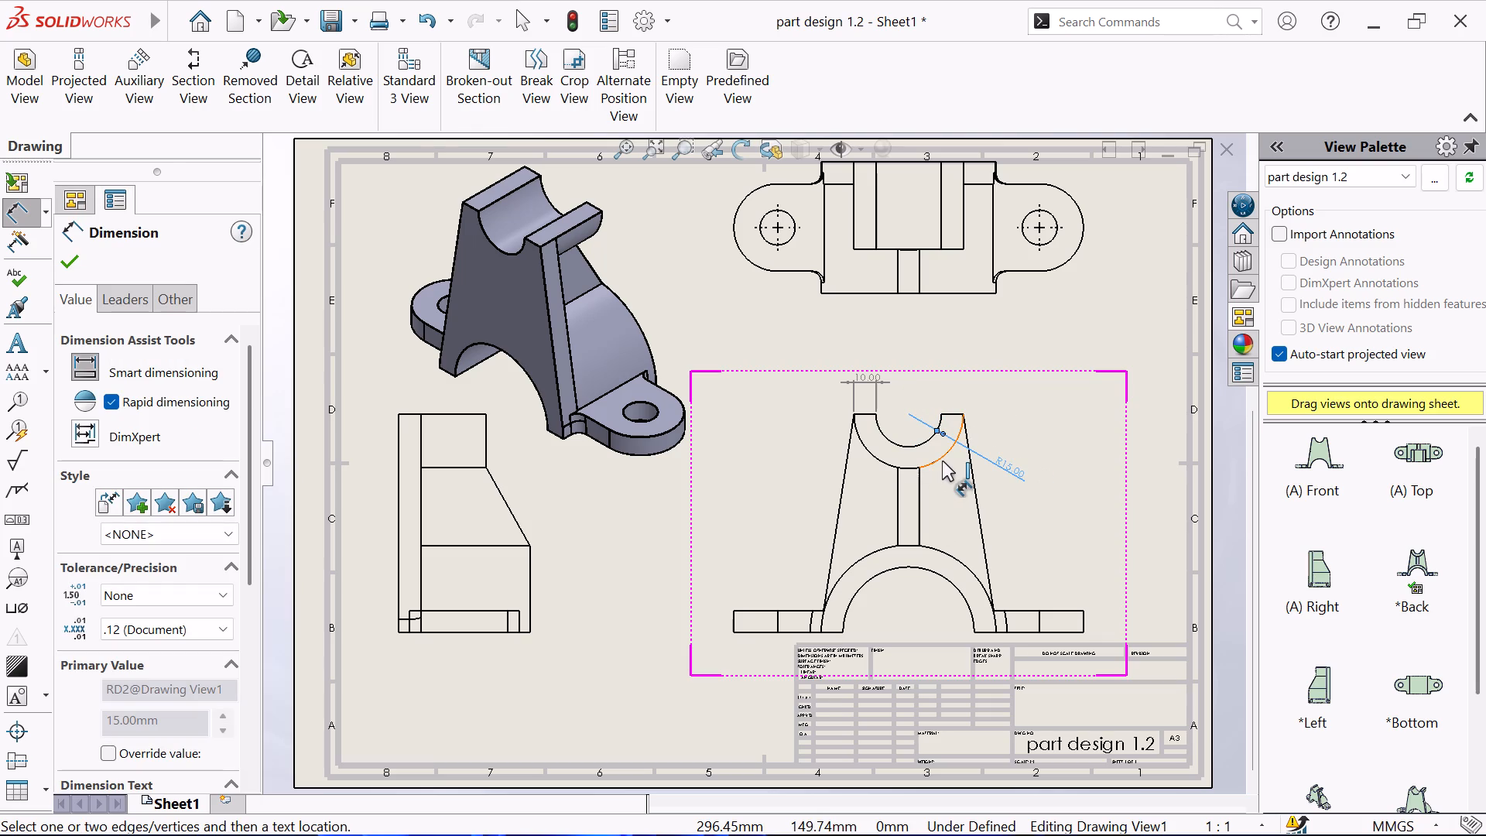
{"action": "left_click", "coordinate": [942, 460]}
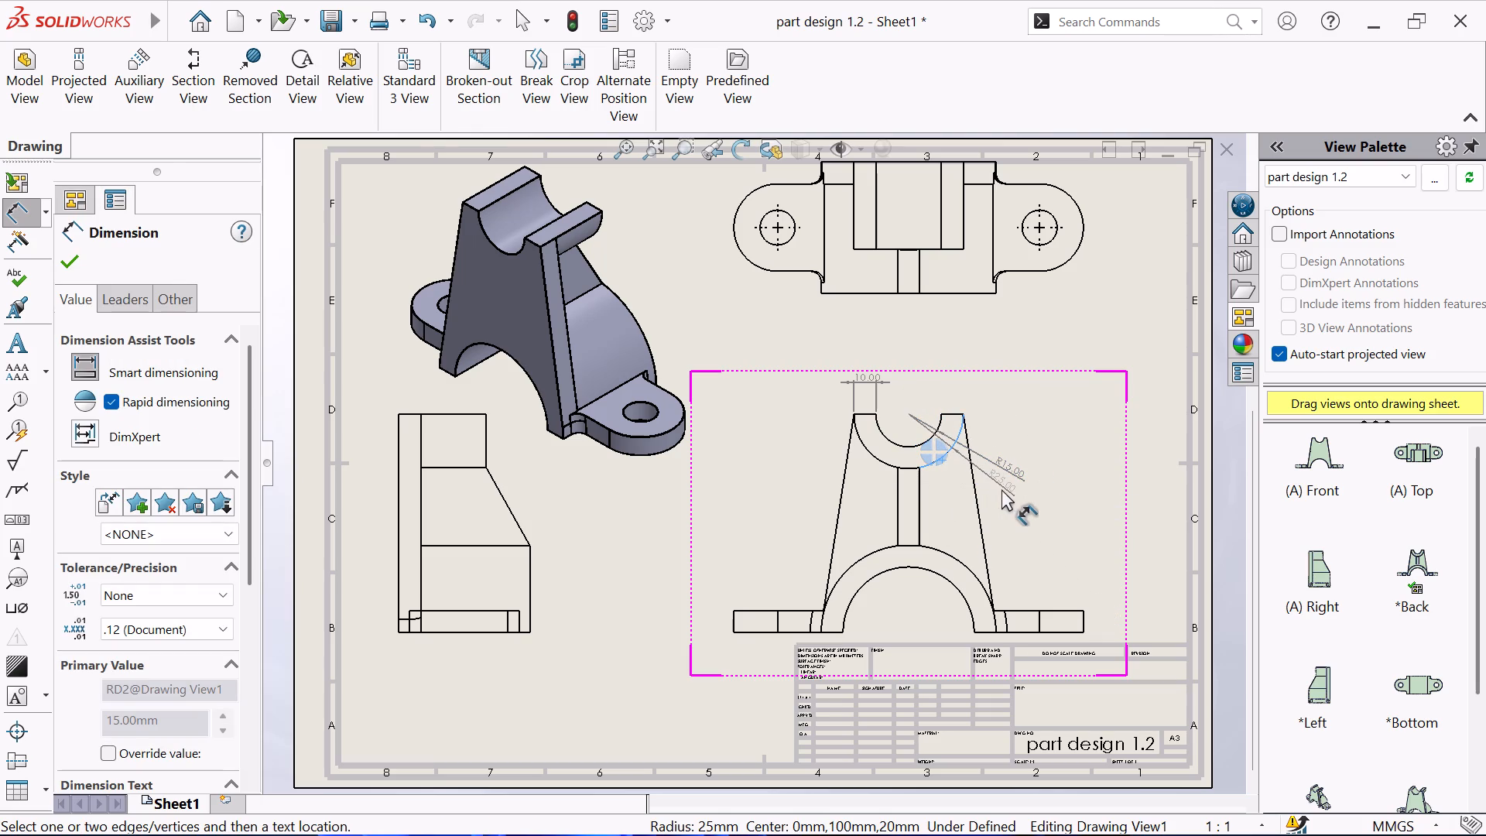
{"action": "left_click", "coordinate": [1002, 489]}
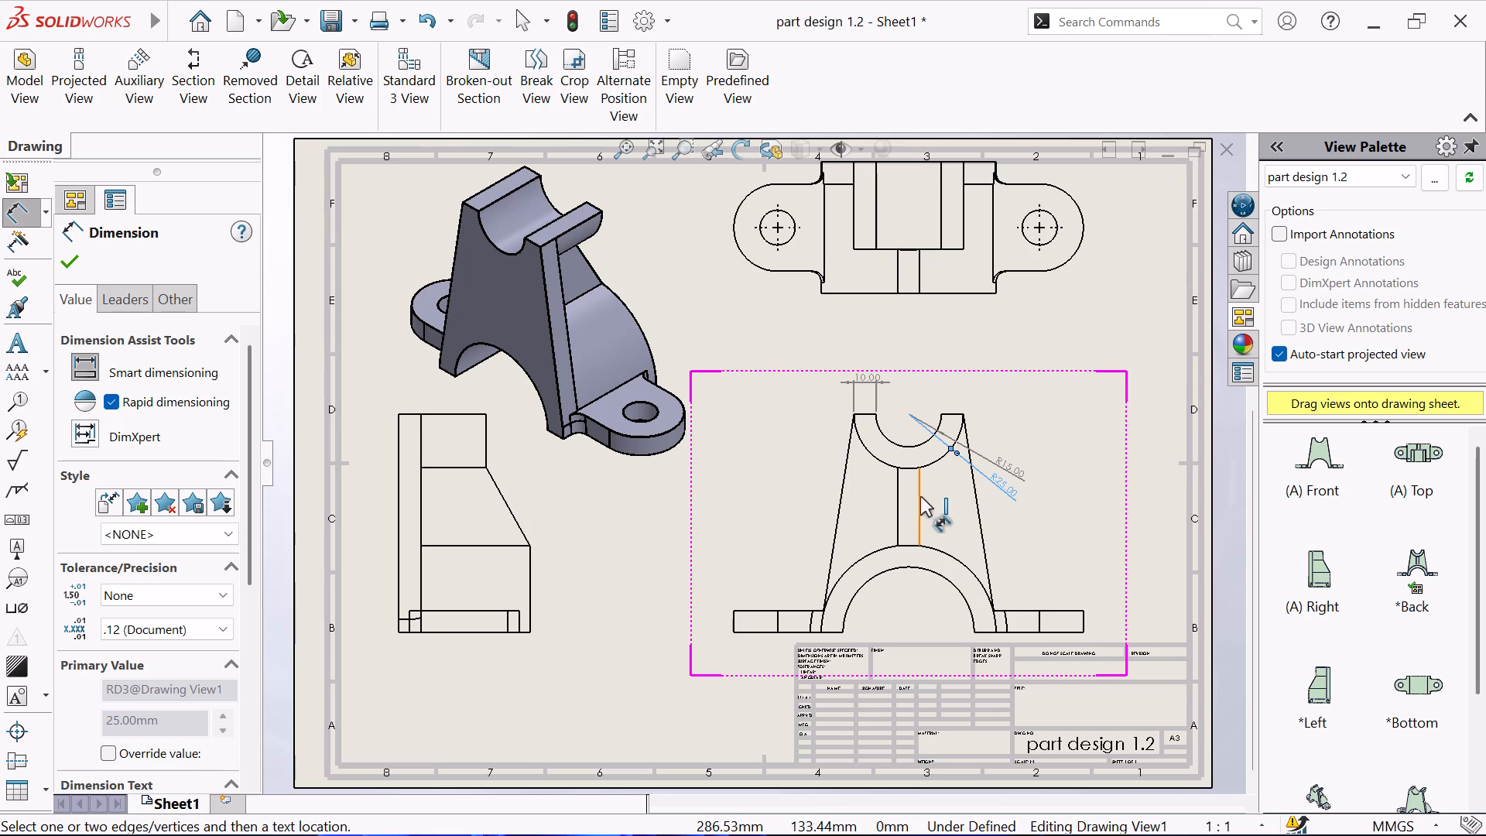
Dimension the width of the central vertical rib in the Back view, placing the text between its two edges.
{"action": "left_click", "coordinate": [920, 496]}
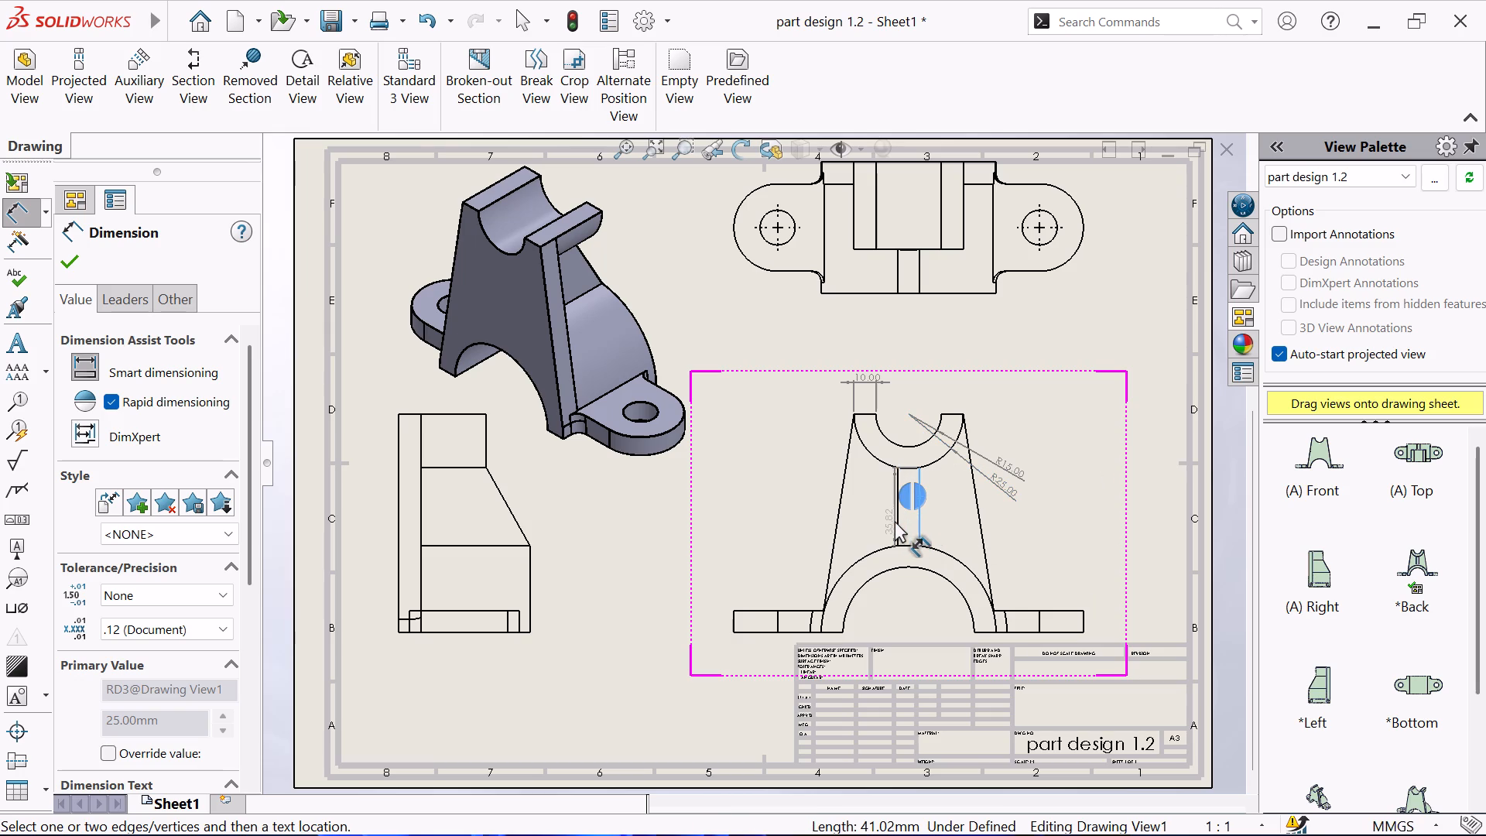
{"action": "left_click", "coordinate": [899, 520]}
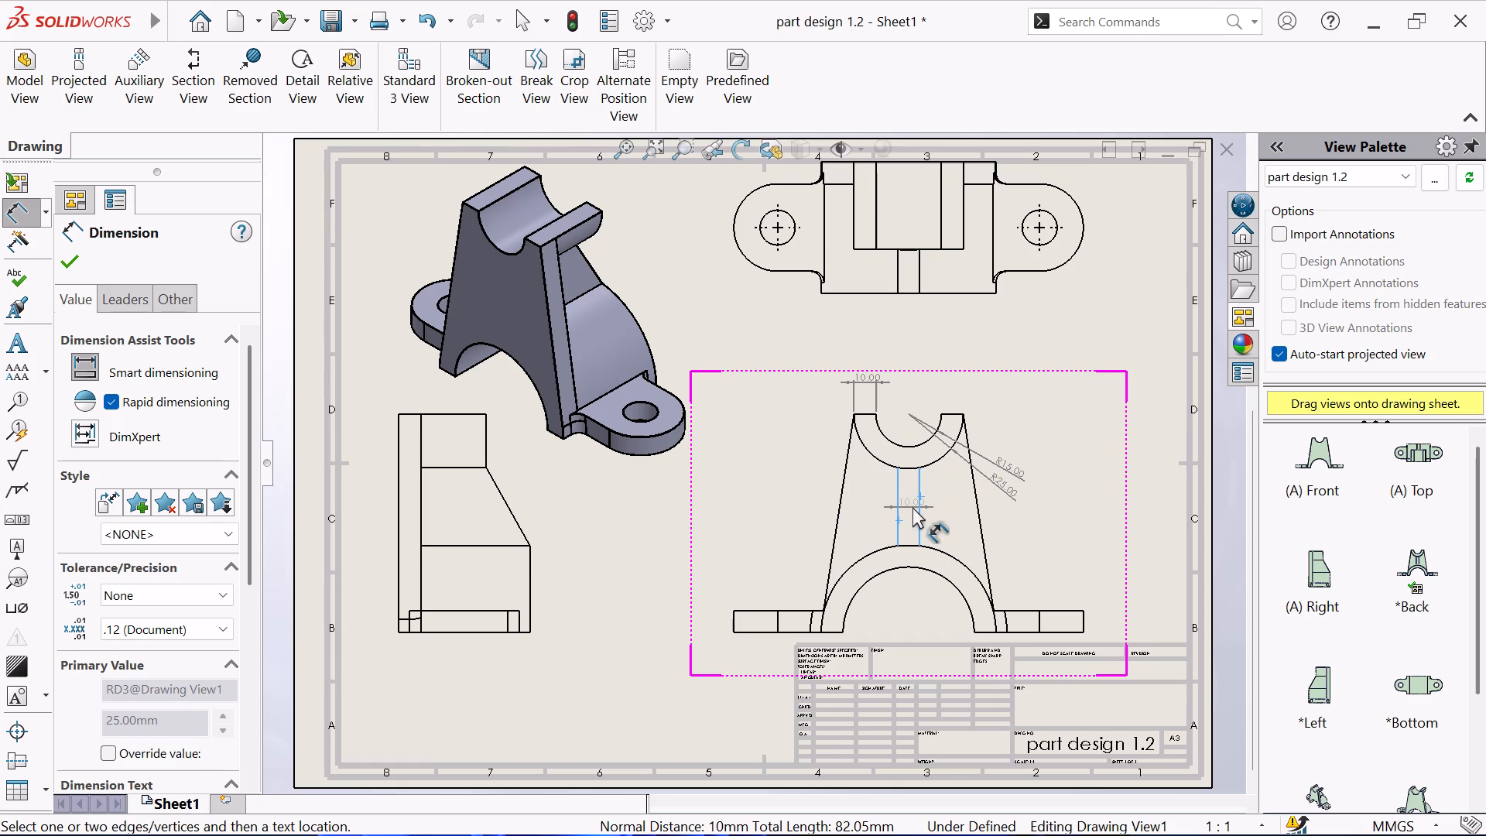
{"action": "left_click", "coordinate": [912, 506]}
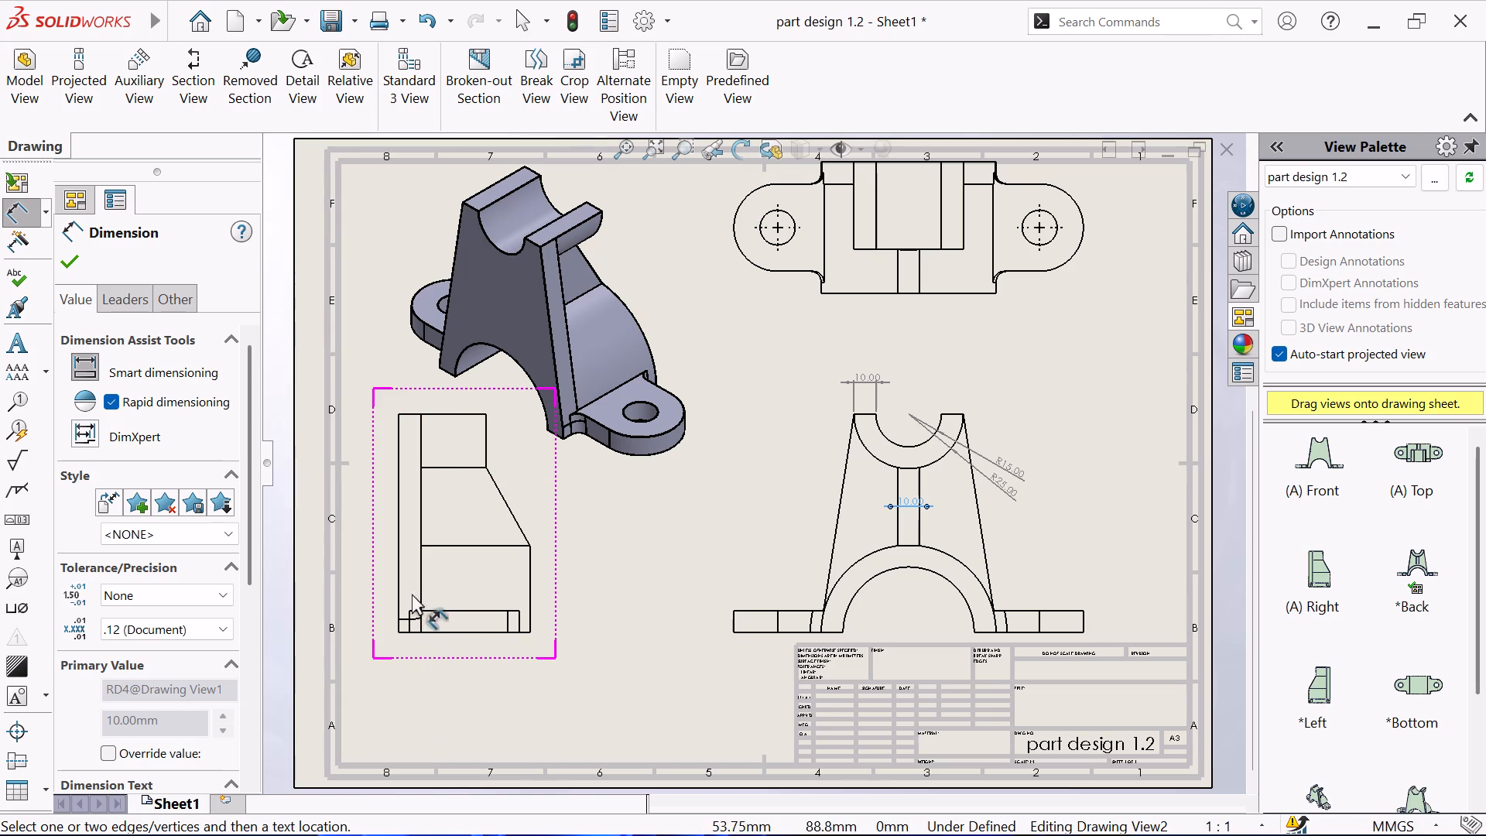
Dimension the inner and outer radii of the base arch in the Back view, placing both texts inside the arch.
{"action": "left_click", "coordinate": [887, 570]}
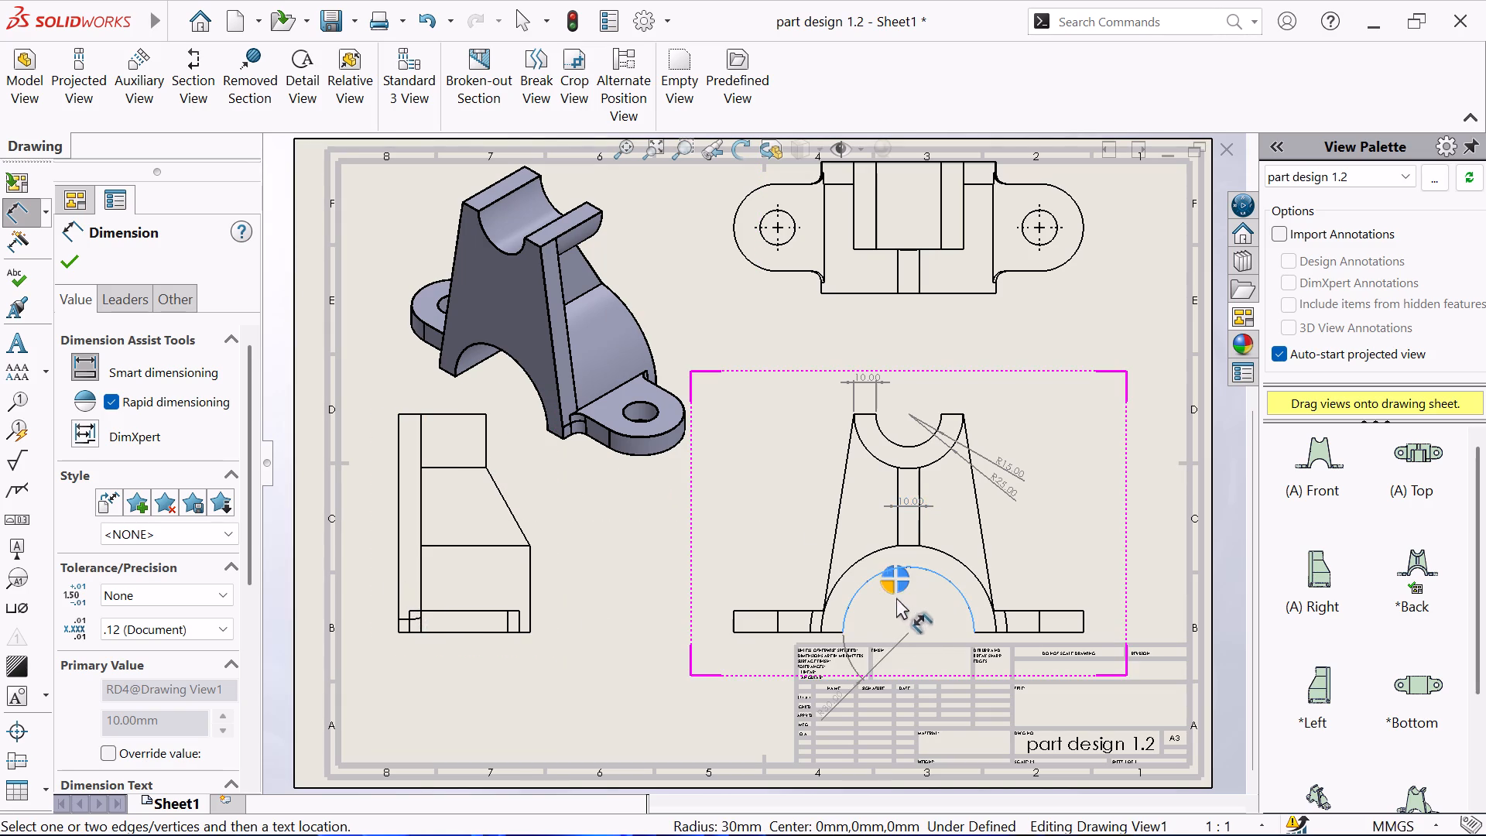
{"action": "left_click", "coordinate": [940, 603]}
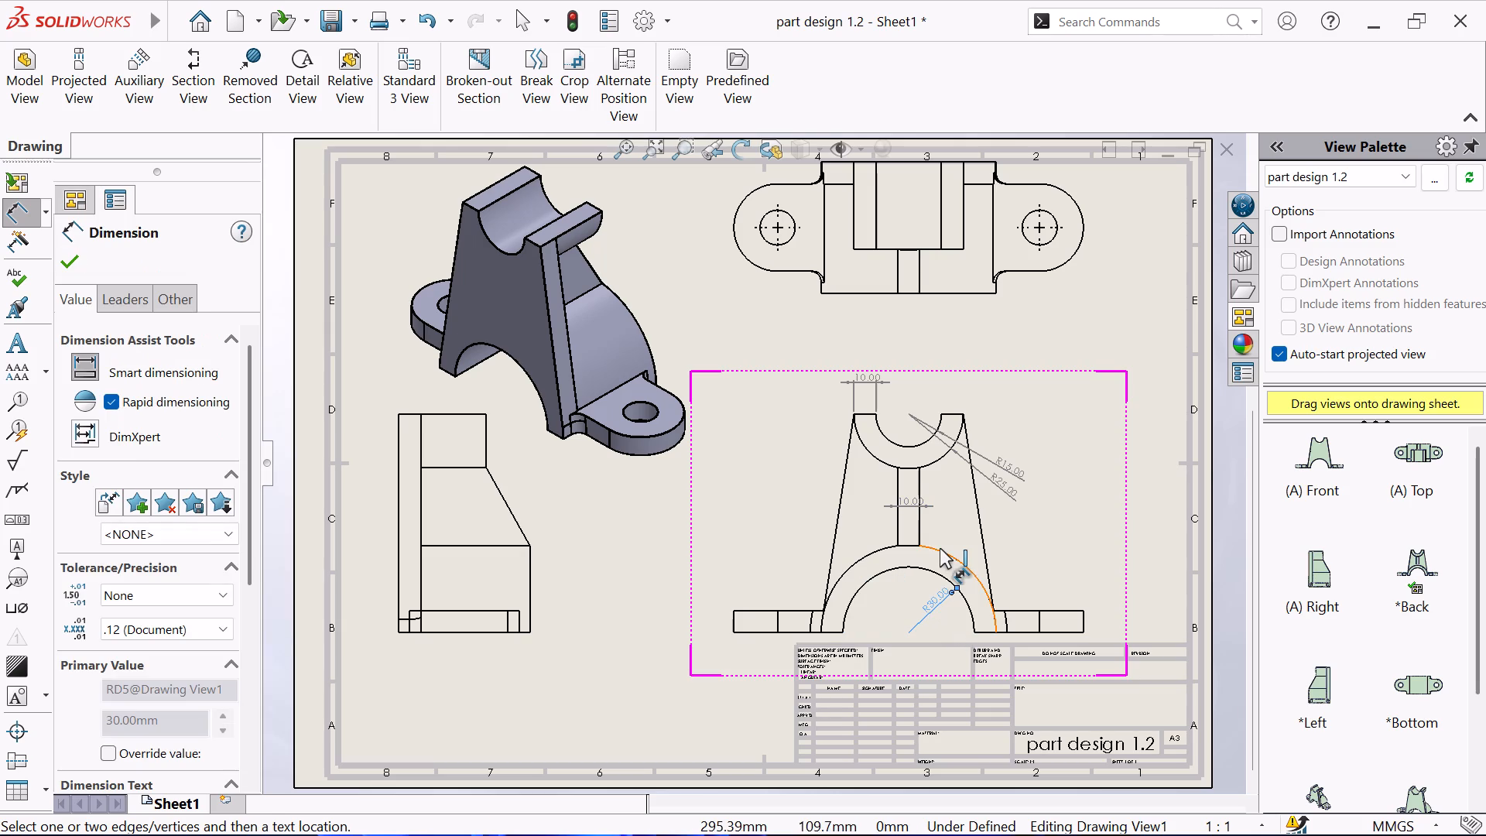
{"action": "left_click", "coordinate": [938, 551]}
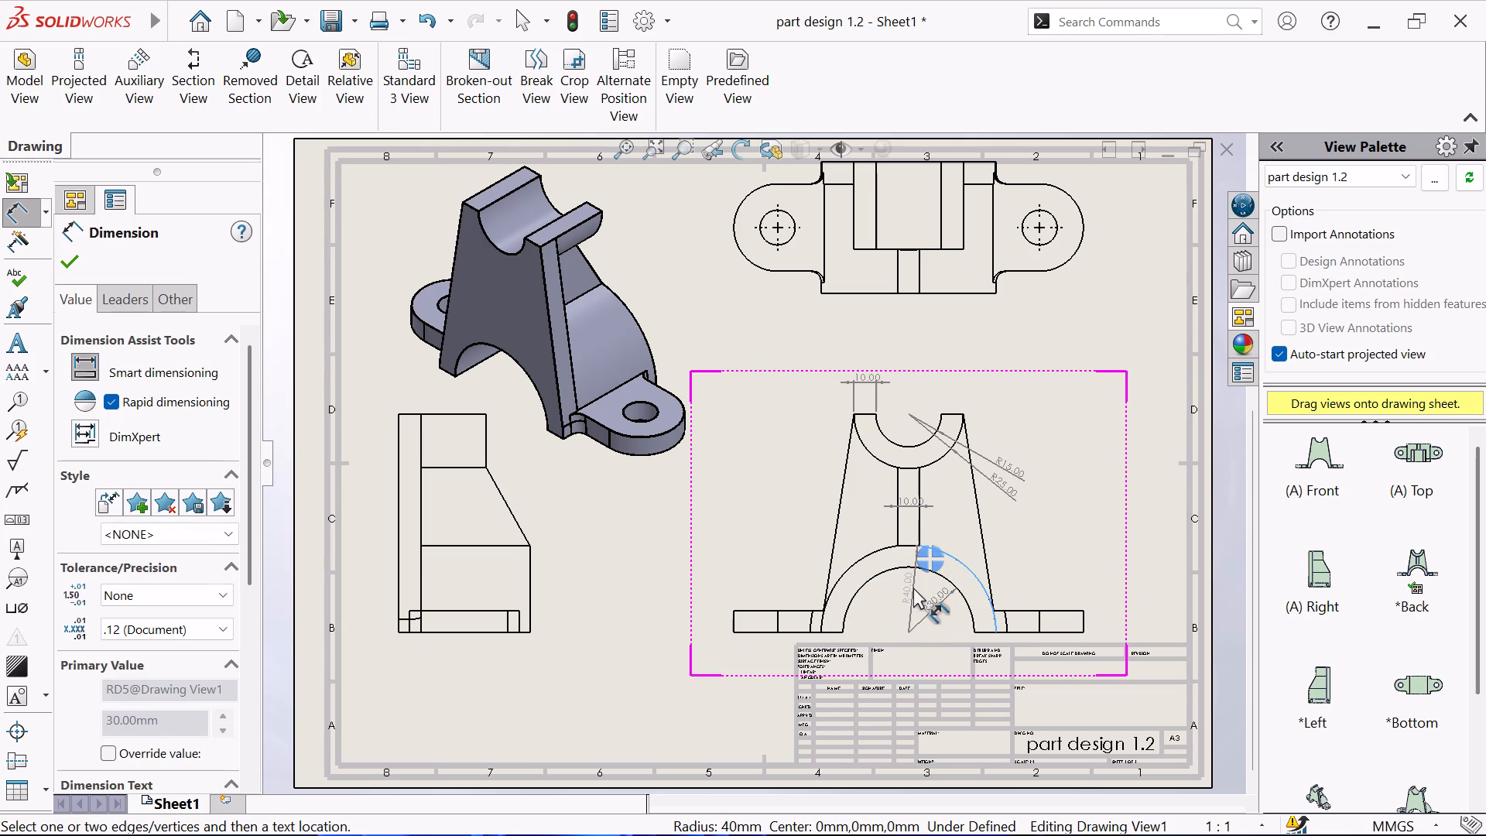
{"action": "left_click", "coordinate": [915, 588]}
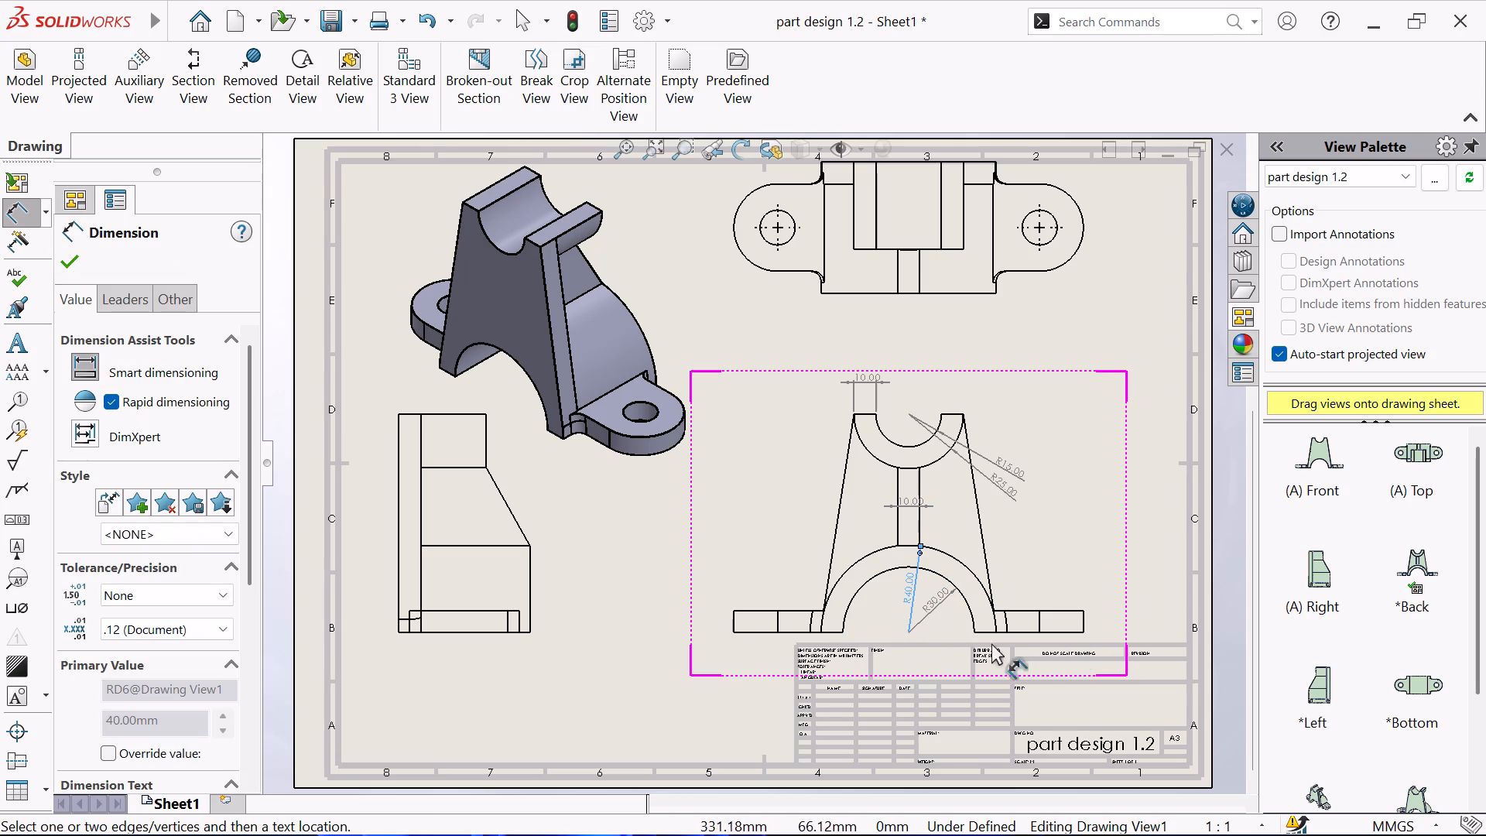
Dimension one lug hole's diameter, that lug's rounded end radius and the opposite lug's corner fillet radius in the top view.
{"action": "scroll", "coordinate": [974, 621], "scroll_direction": "up", "scroll_amount": 1}
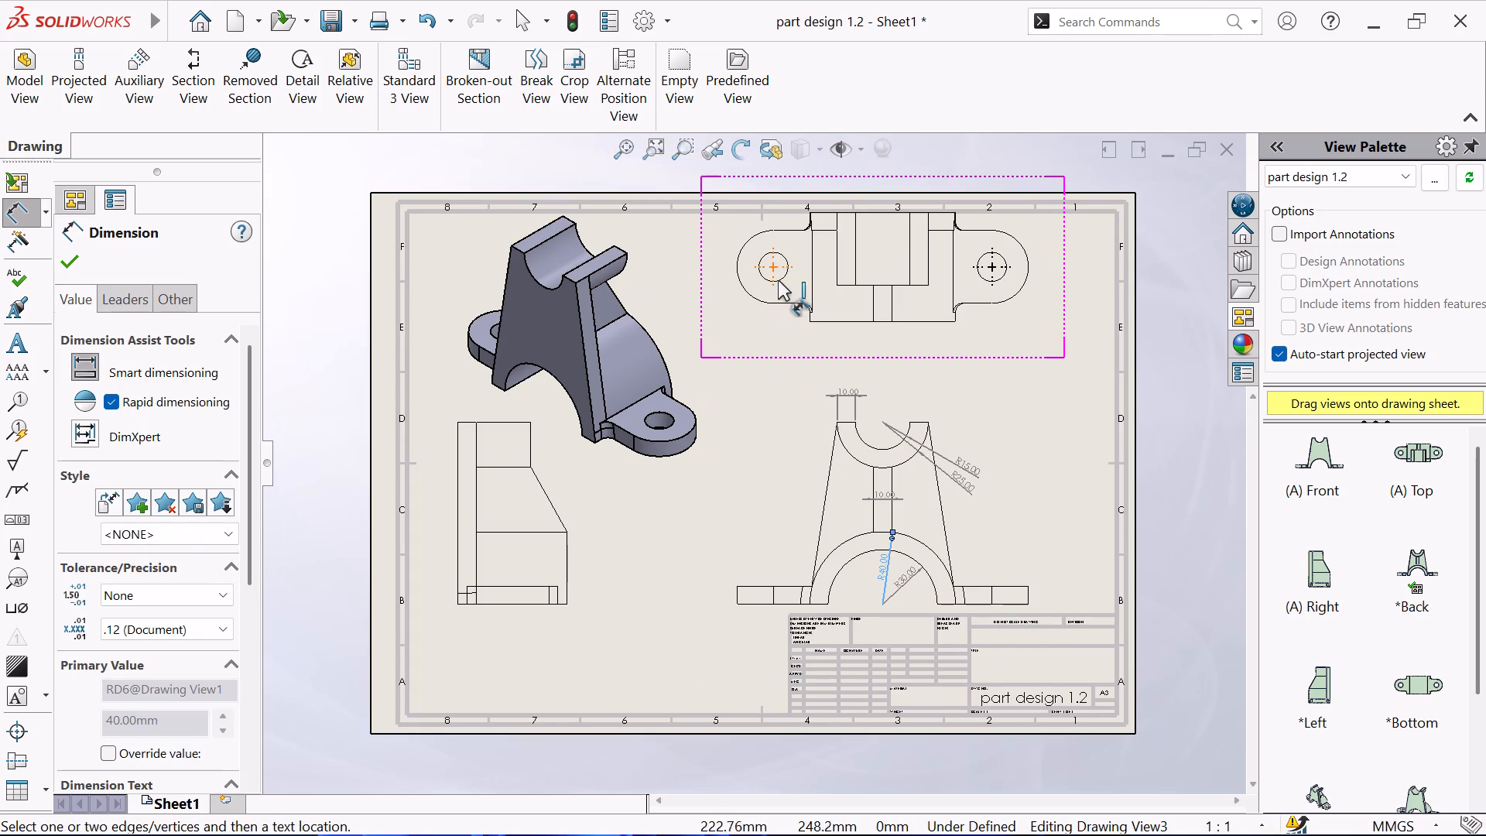
{"action": "left_click", "coordinate": [783, 276]}
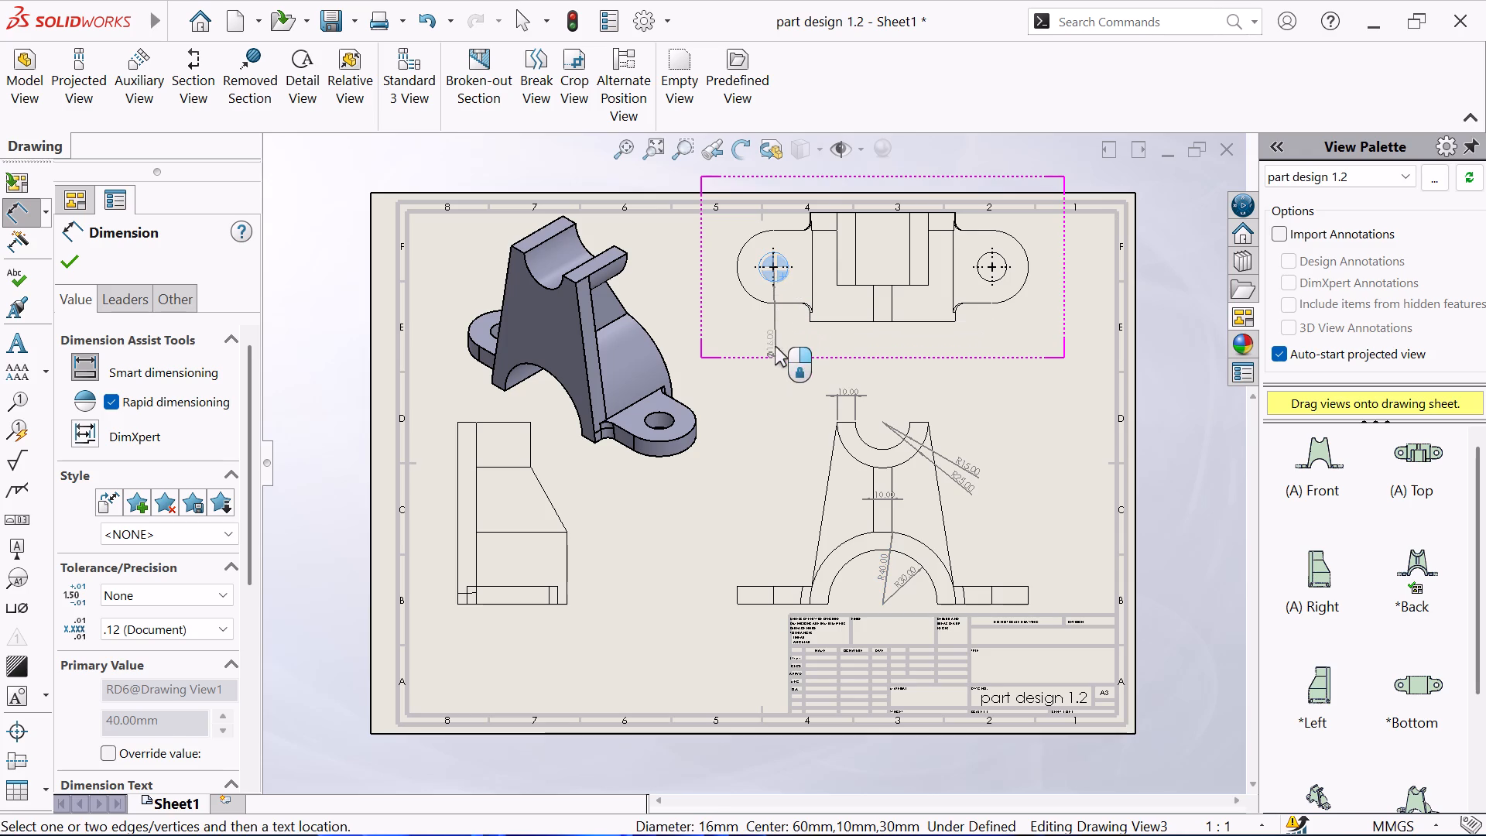
{"action": "left_click", "coordinate": [775, 346]}
{"action": "left_click", "coordinate": [754, 298]}
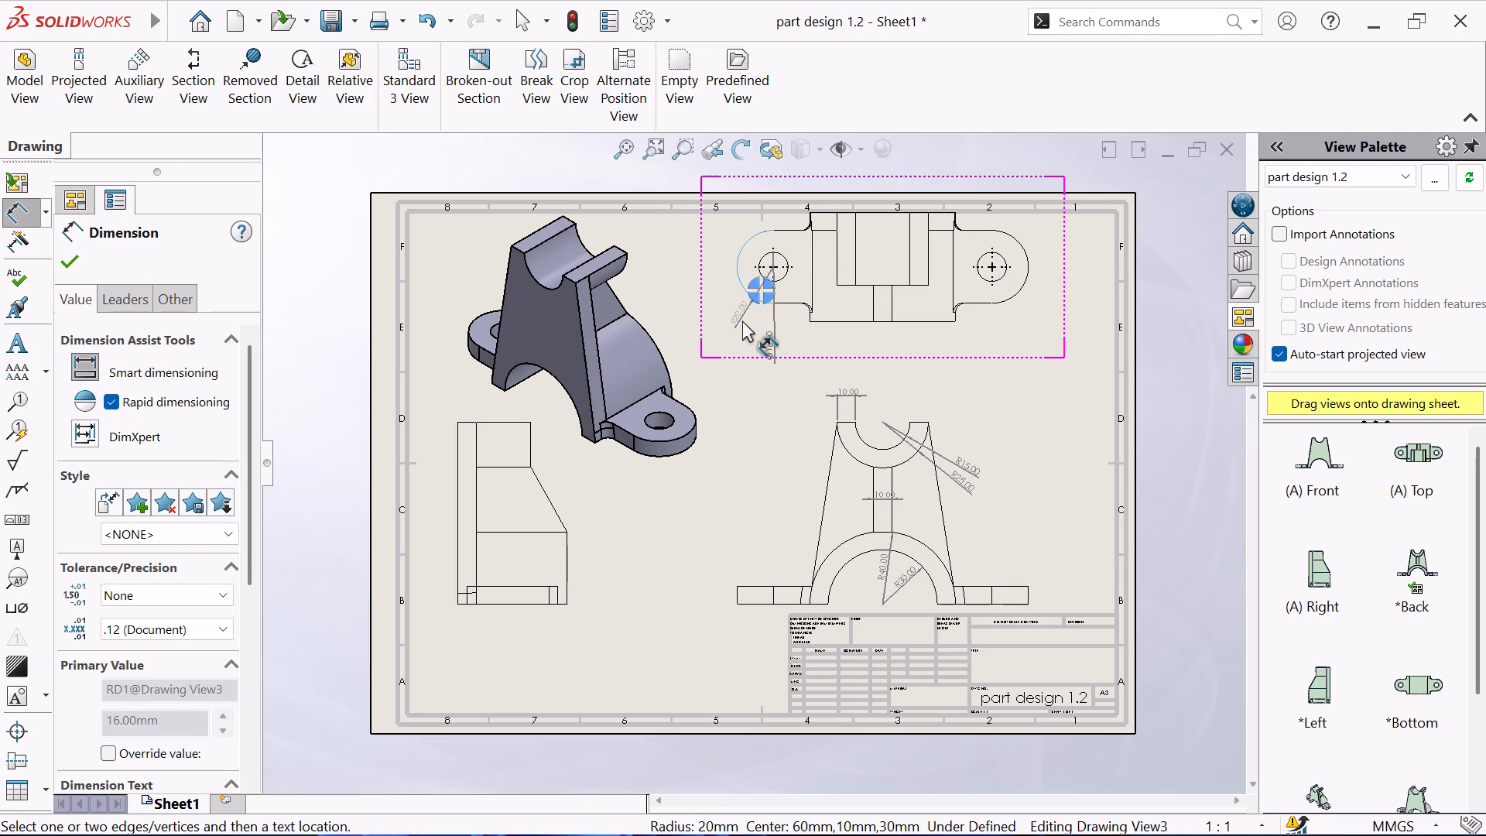
{"action": "left_click", "coordinate": [734, 344]}
{"action": "scroll", "coordinate": [928, 324], "scroll_direction": "down", "scroll_amount": 3}
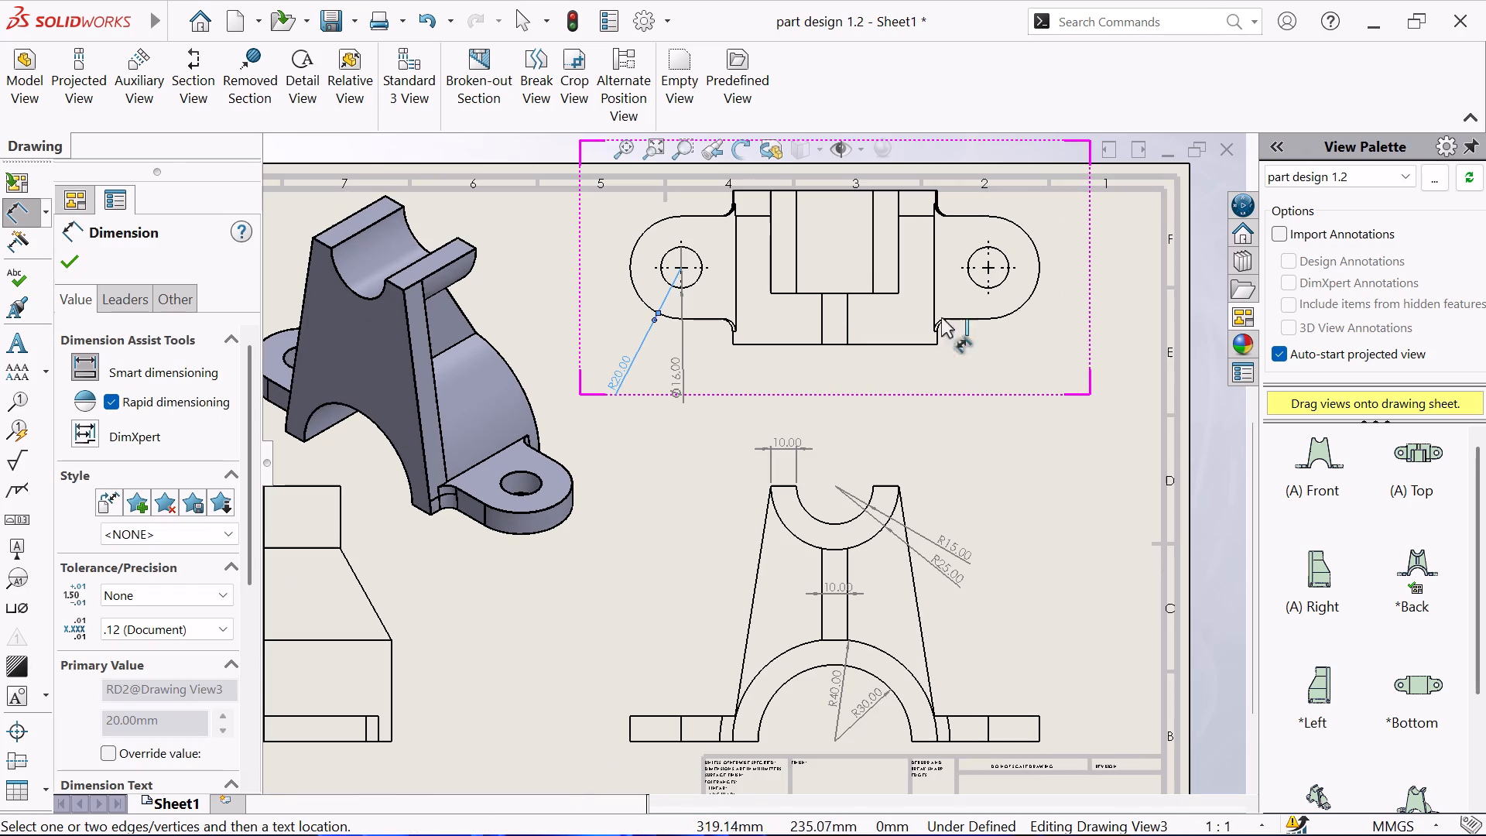
{"action": "left_click", "coordinate": [940, 327]}
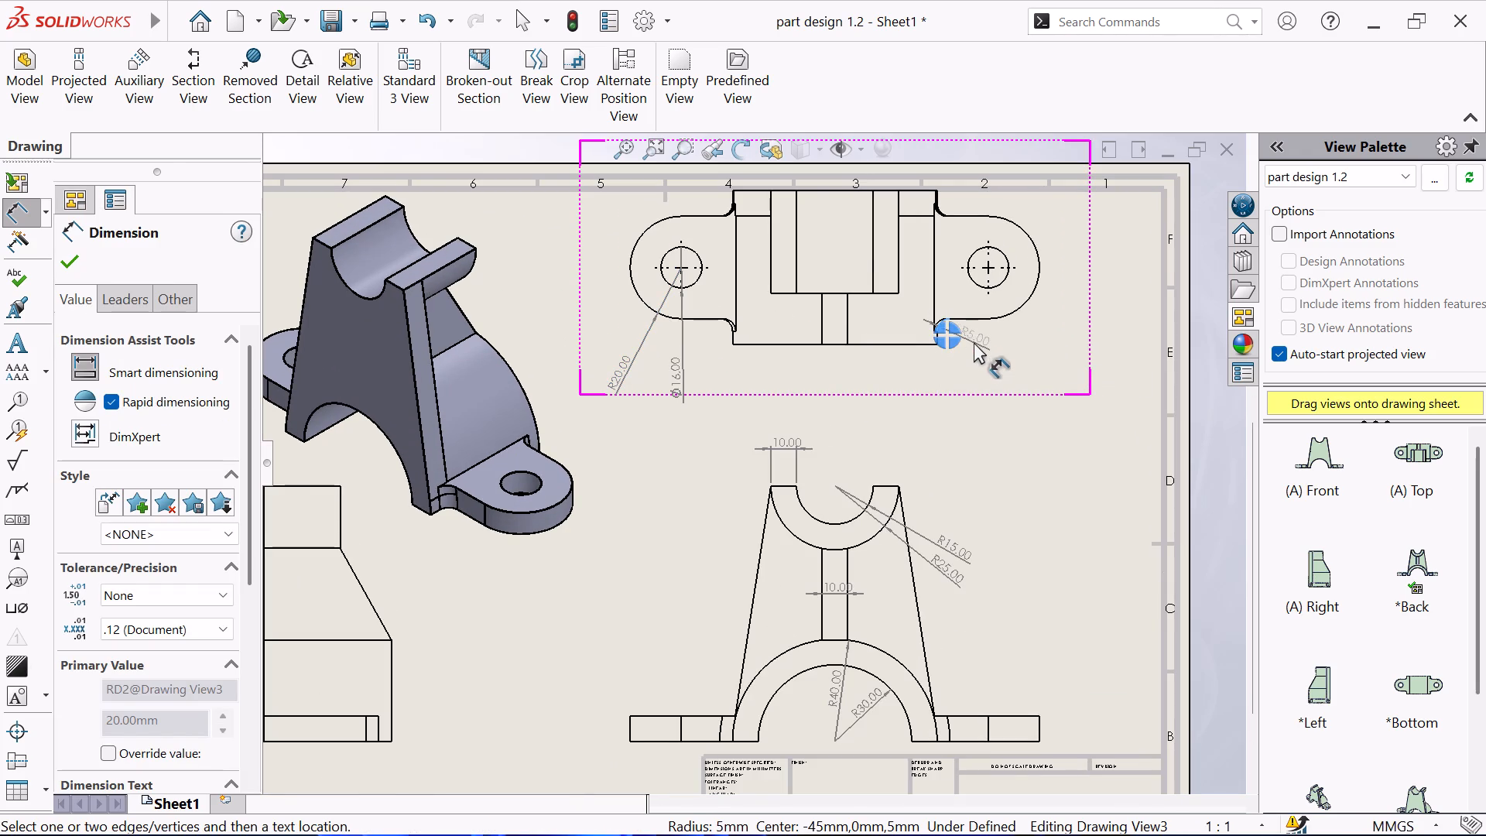
{"action": "left_click", "coordinate": [974, 342]}
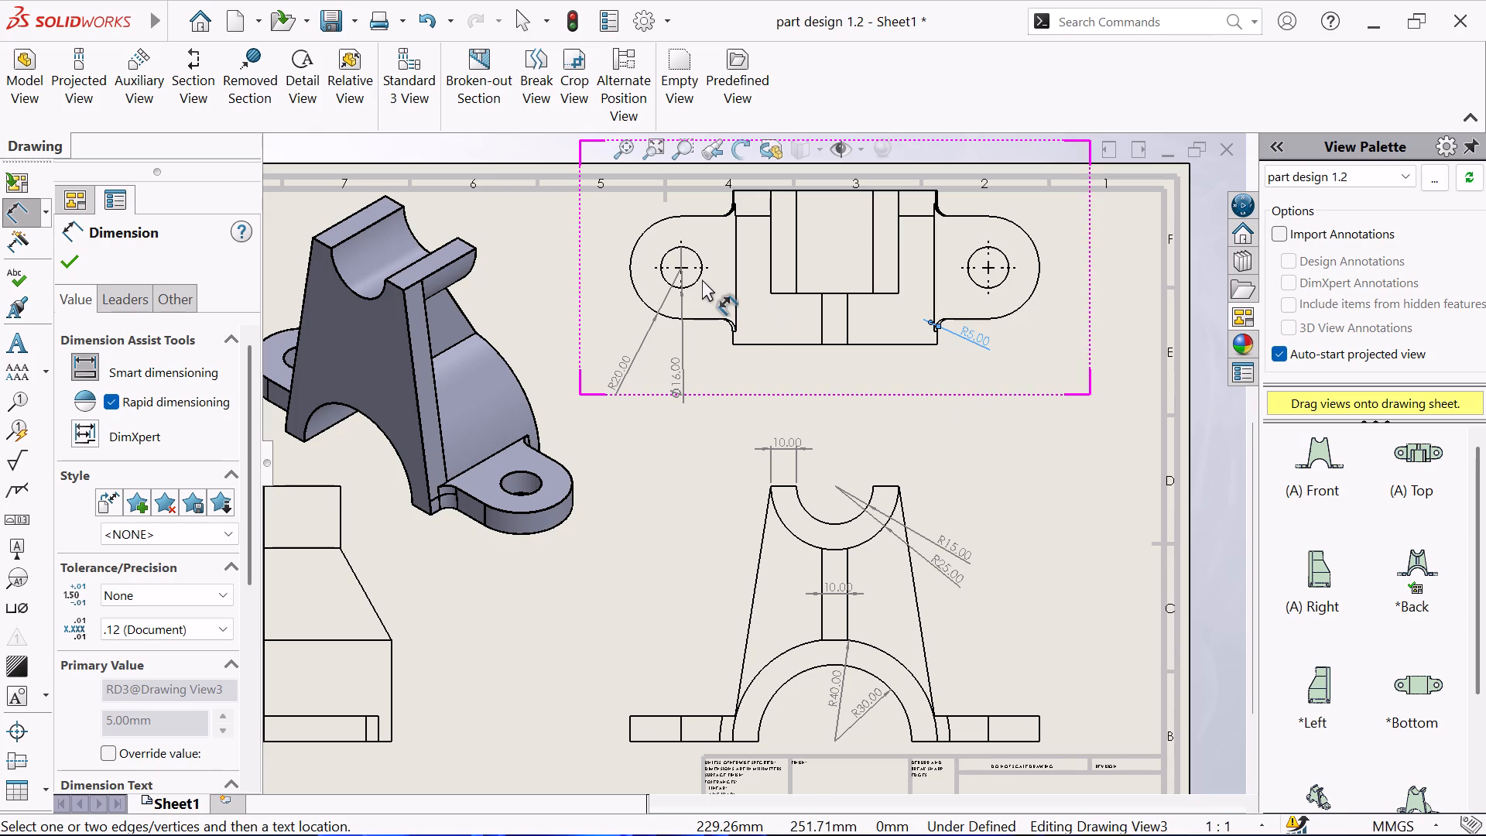
Dimension the horizontal centre distance between the two lug holes, placing it below the top view.
{"action": "left_click", "coordinate": [702, 278]}
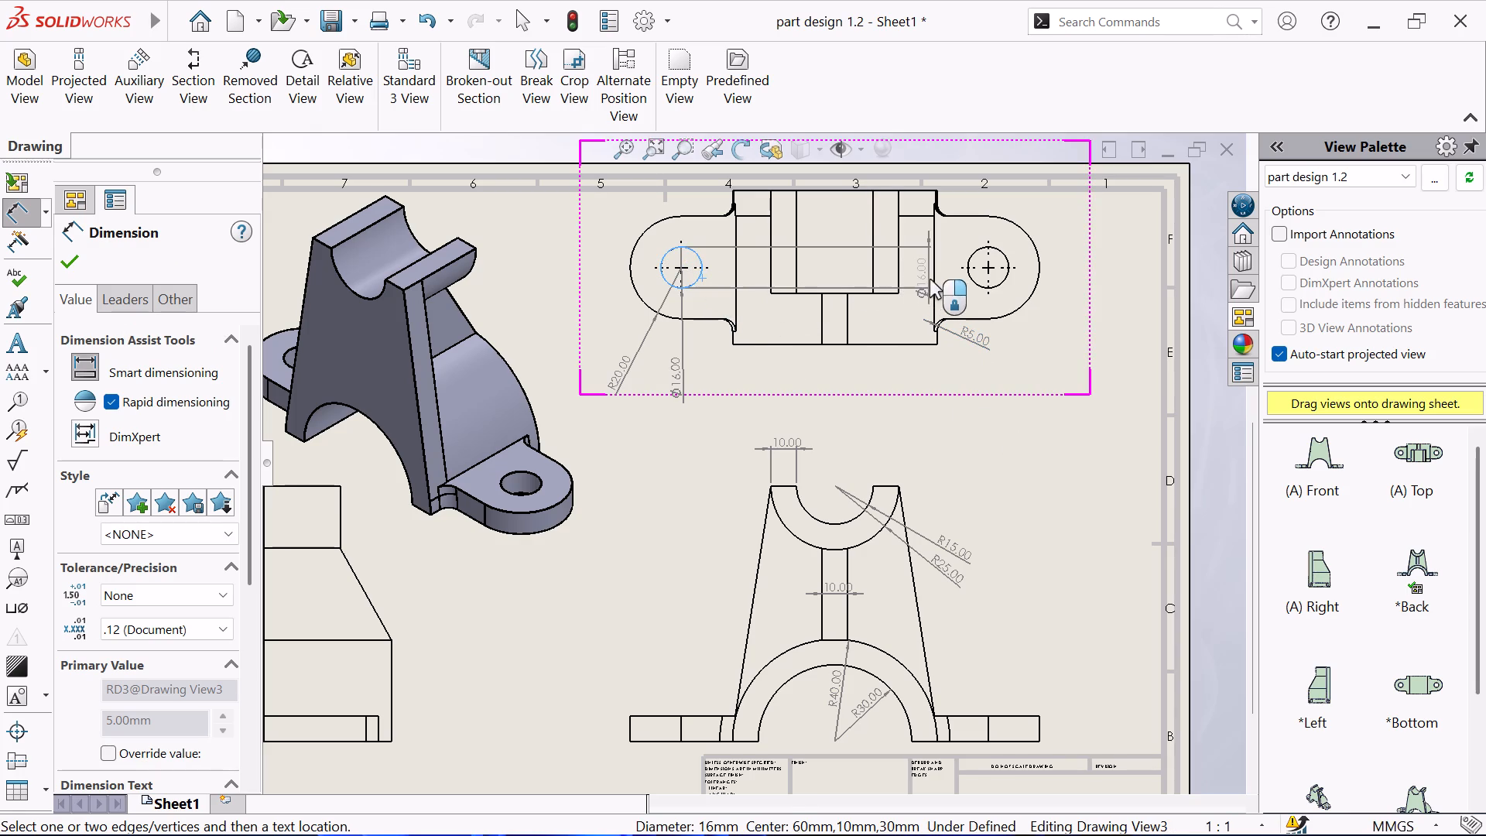
{"action": "left_click", "coordinate": [979, 284]}
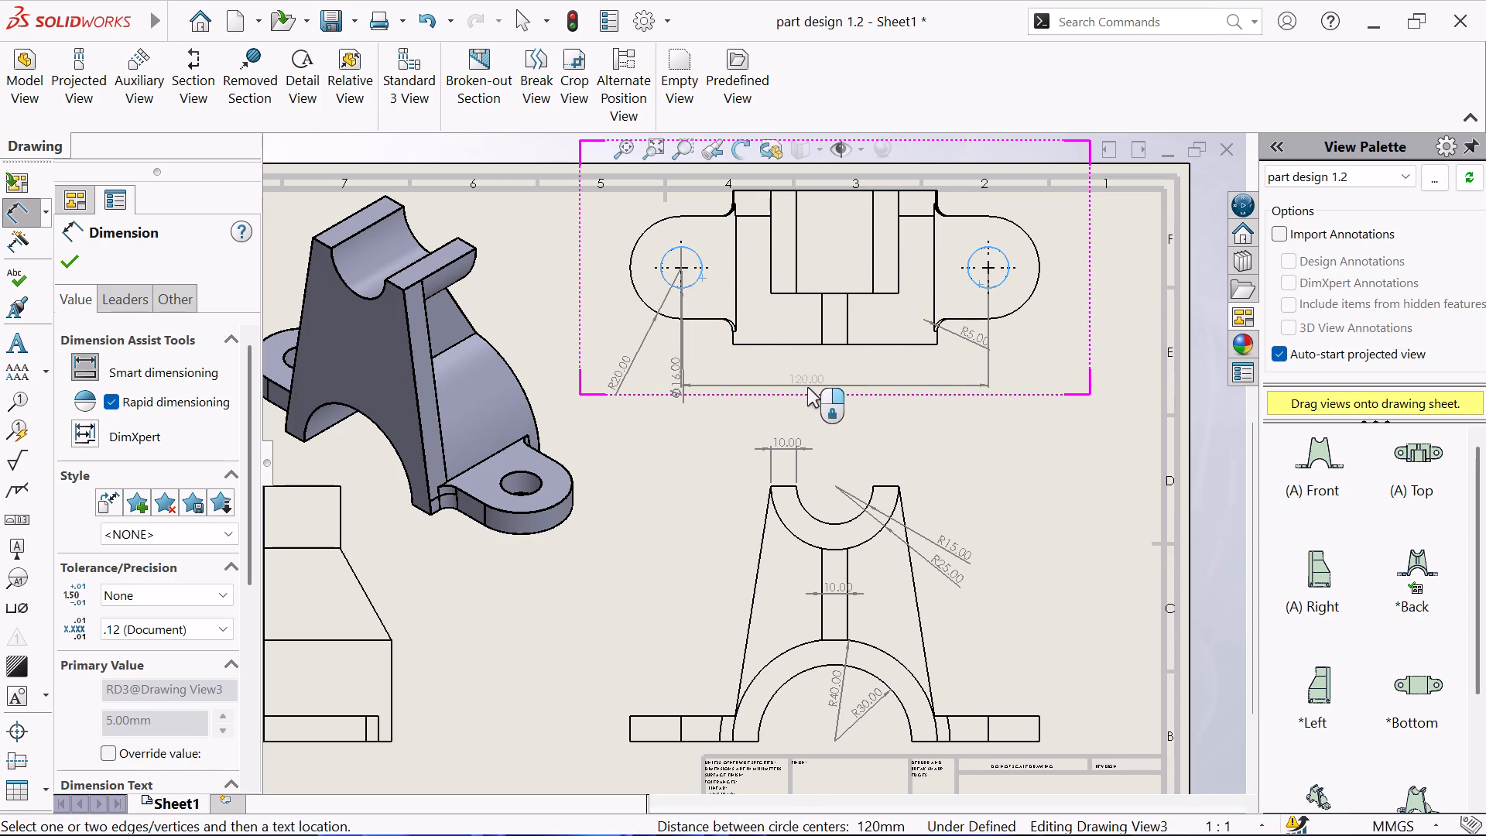
{"action": "left_click", "coordinate": [854, 379]}
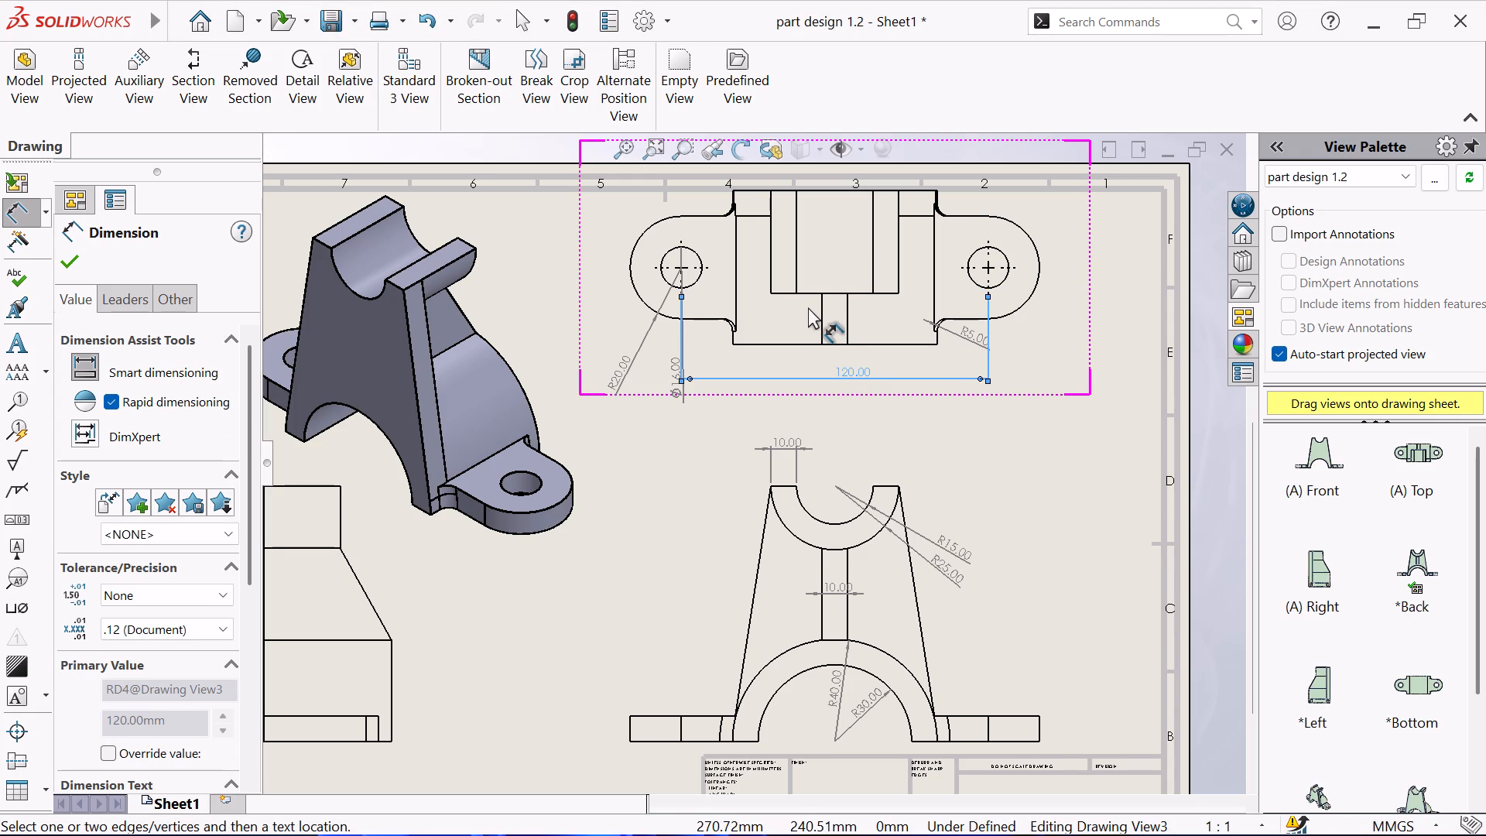
Dimension the overall base length between the outer ends of the two lugs, placing it below the Back view.
{"action": "scroll", "coordinate": [806, 308], "scroll_direction": "up", "scroll_amount": 1}
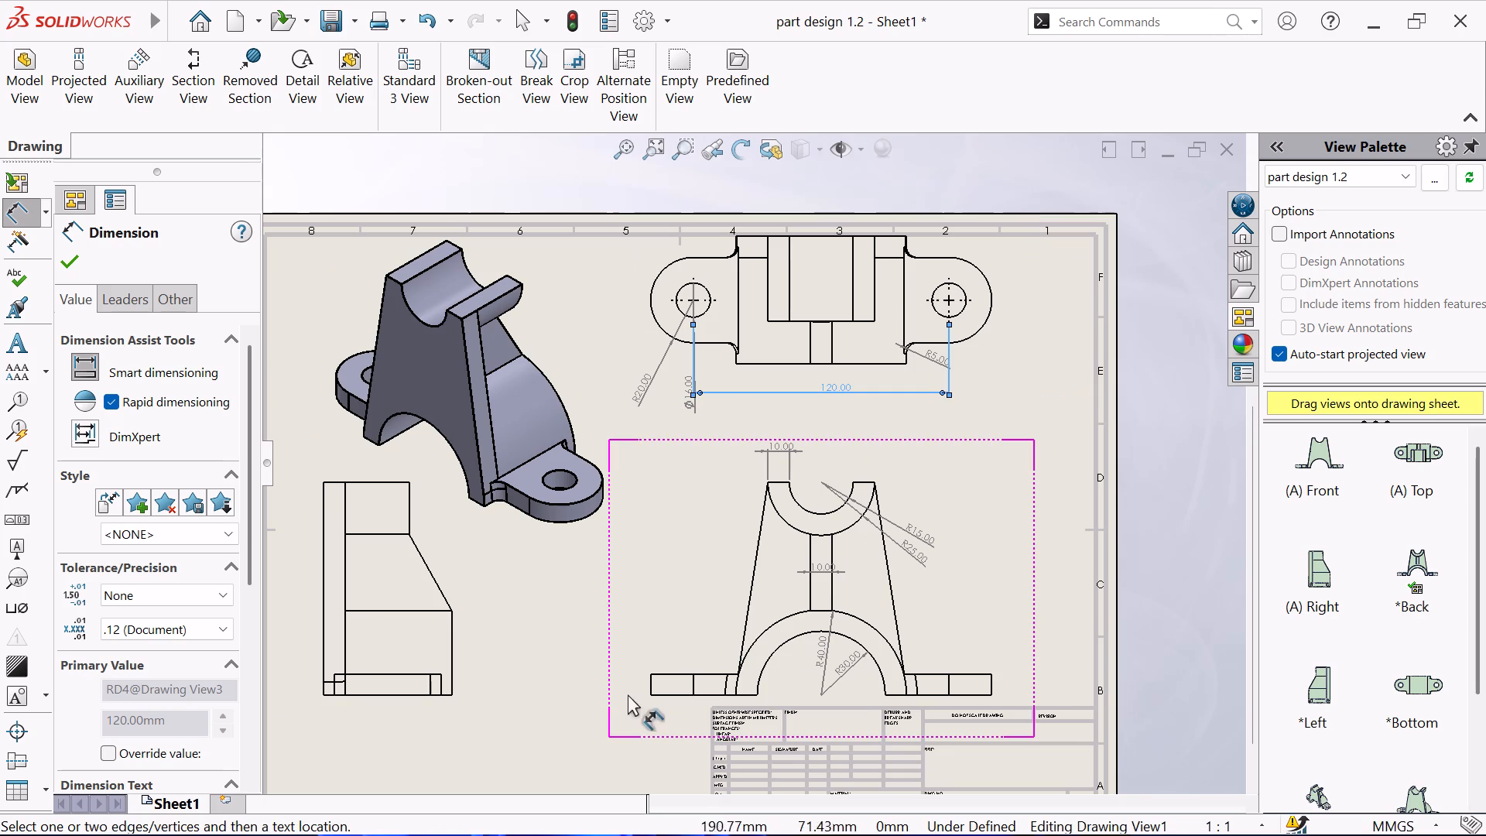
{"action": "left_click", "coordinate": [650, 677]}
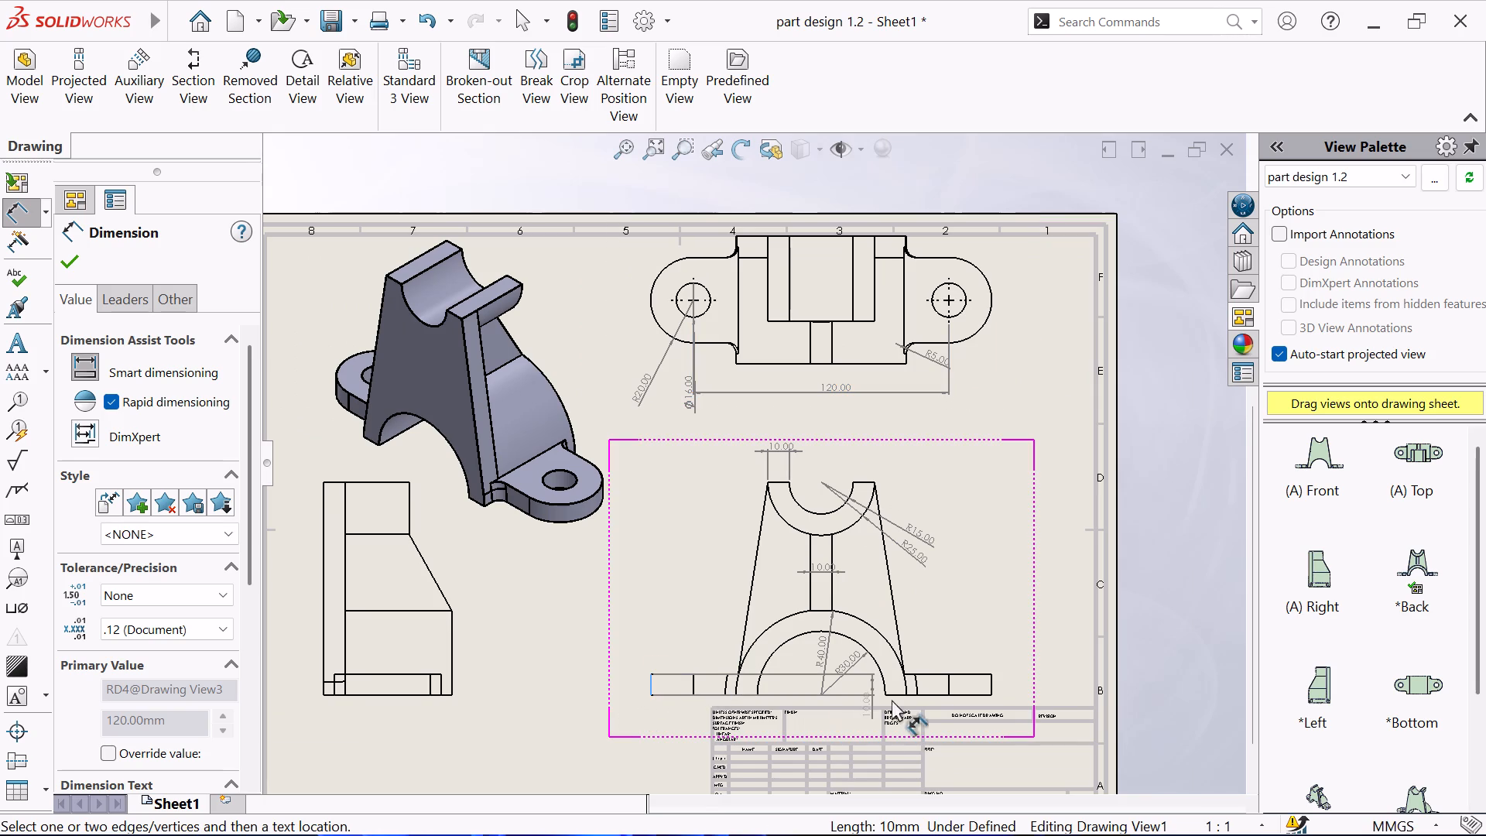
{"action": "left_click", "coordinate": [992, 677]}
{"action": "left_click", "coordinate": [843, 730]}
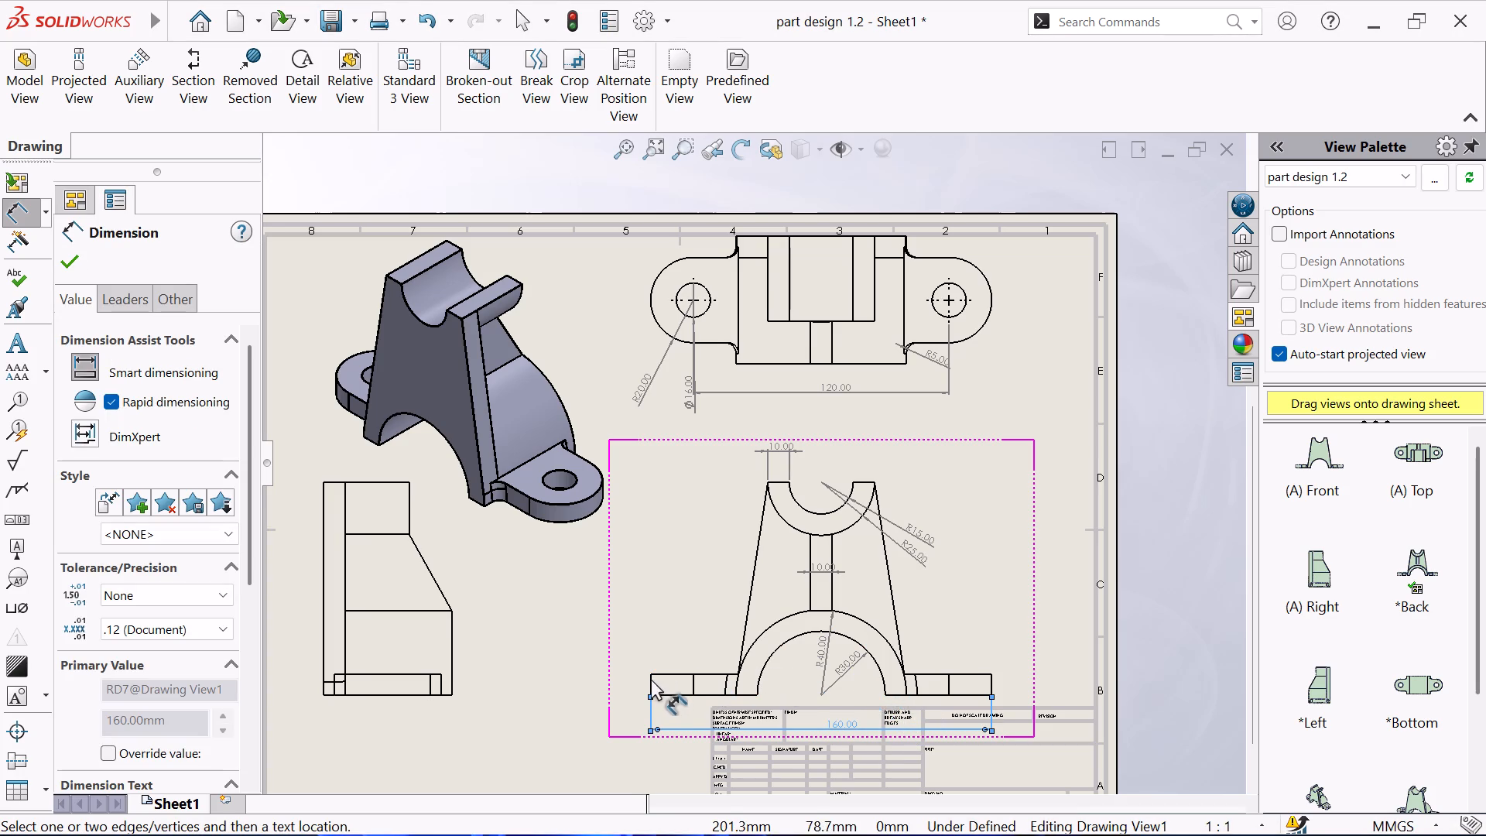
Dimension the lug's thickness in the Back view, placing it just outside the lug's end.
{"action": "left_click", "coordinate": [678, 675]}
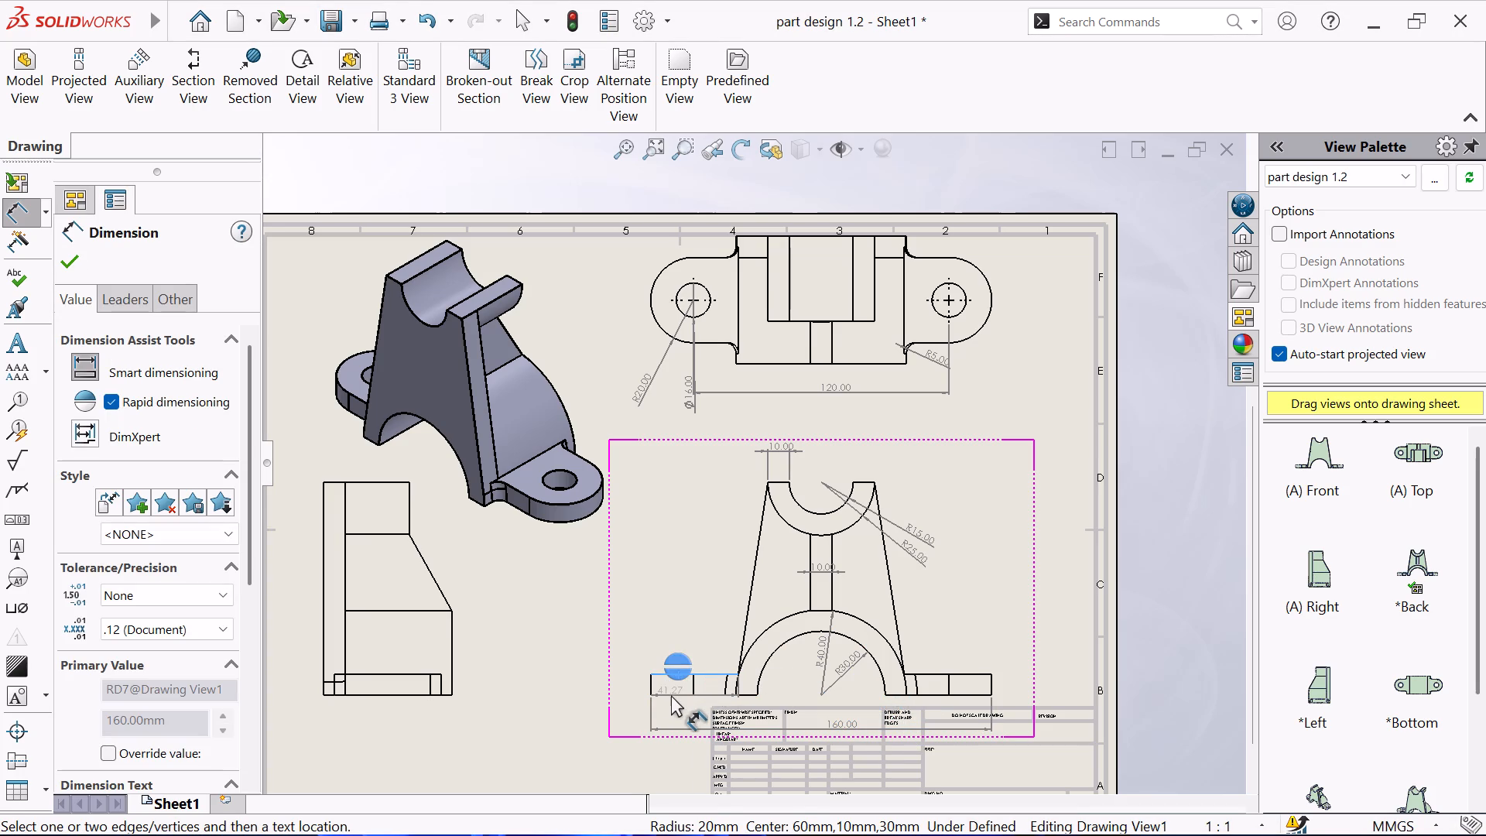
{"action": "left_click", "coordinate": [670, 696]}
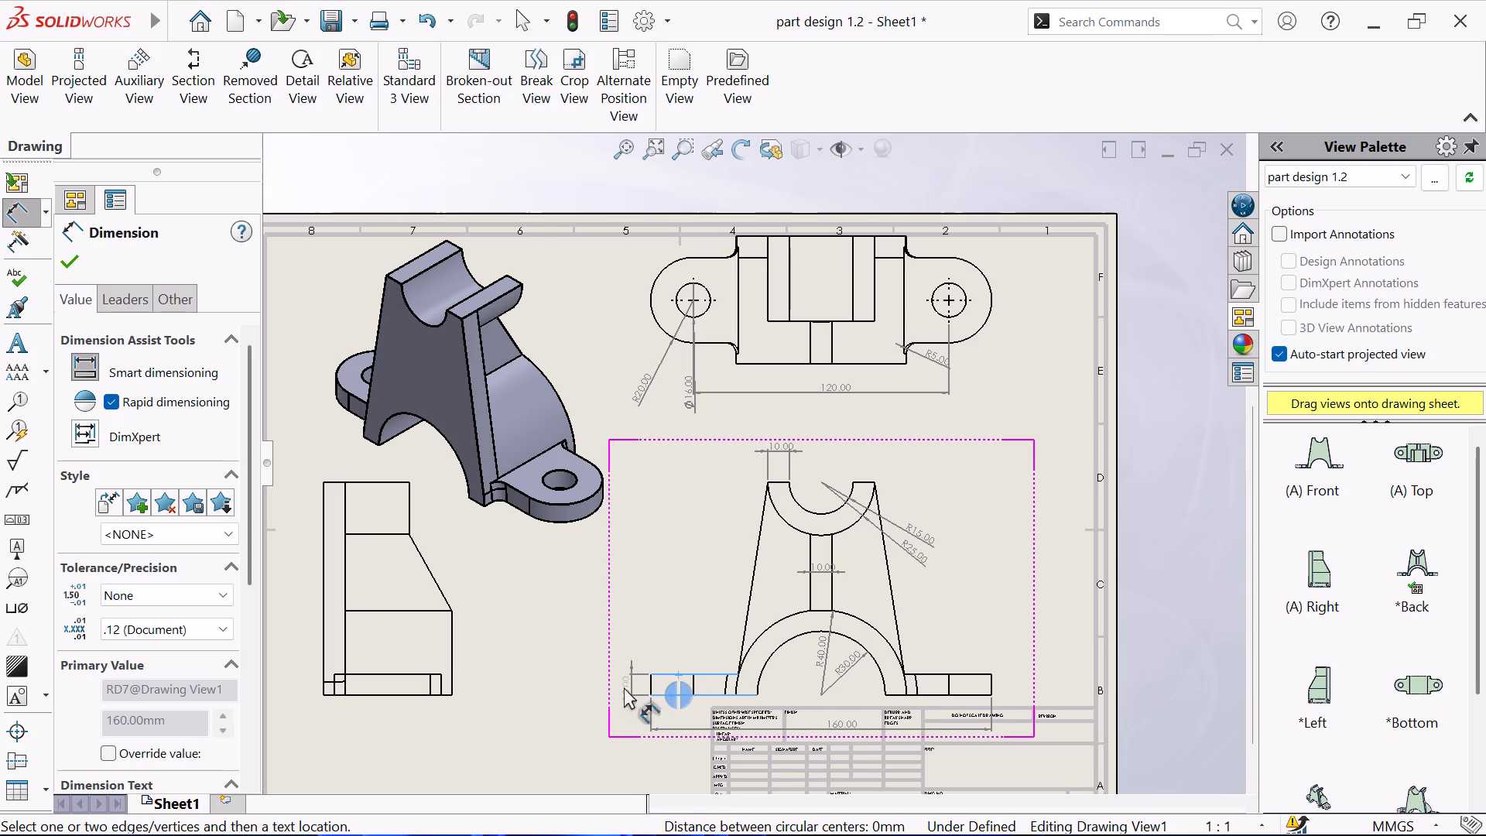
{"action": "left_click", "coordinate": [629, 684]}
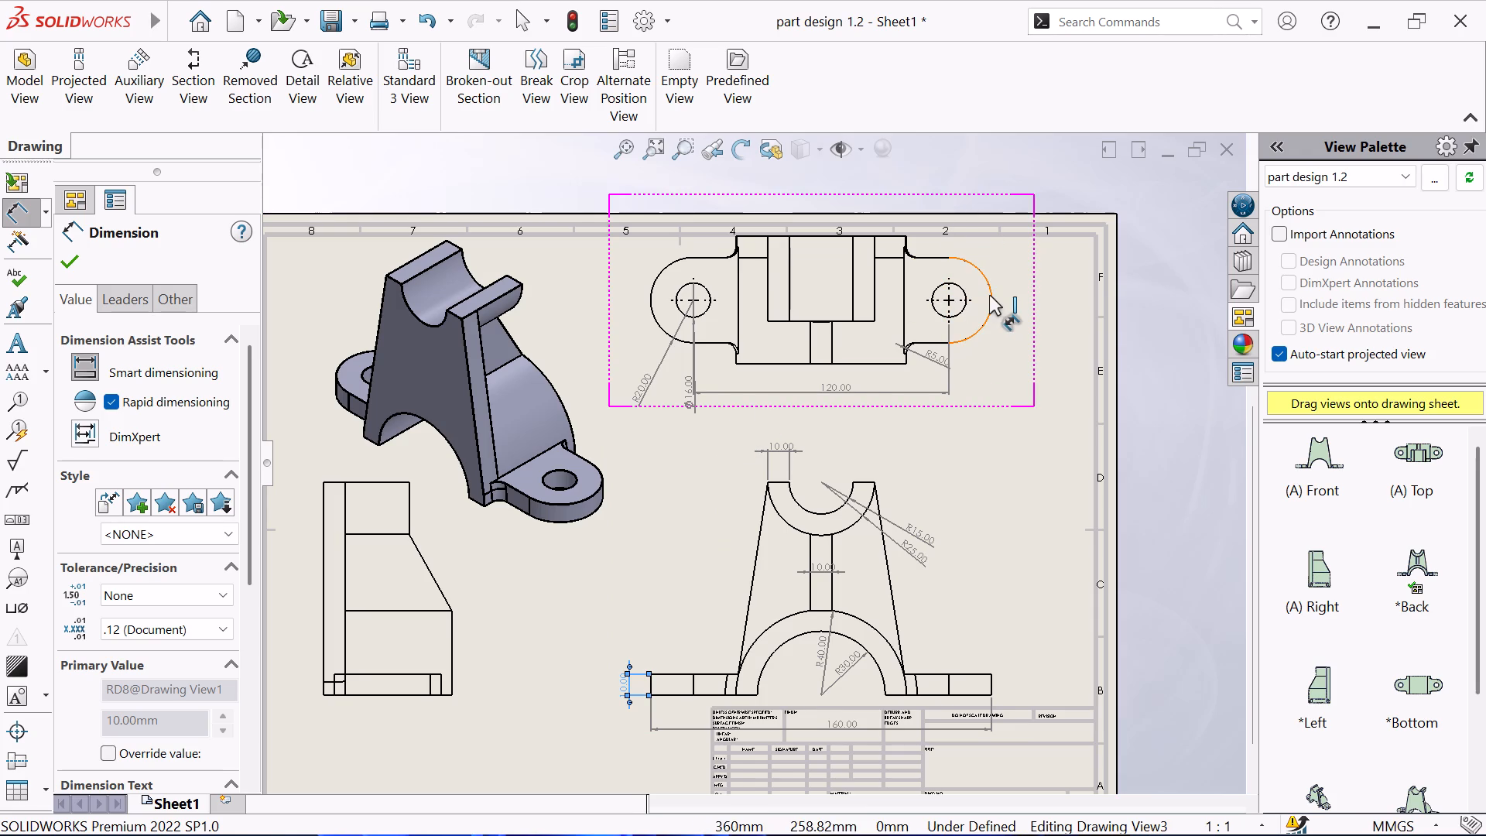
Dimension the lug's width between its two straight edges in the top view, placing it just outside the lug's rounded end.
{"action": "left_click", "coordinate": [928, 259]}
{"action": "left_click", "coordinate": [937, 343]}
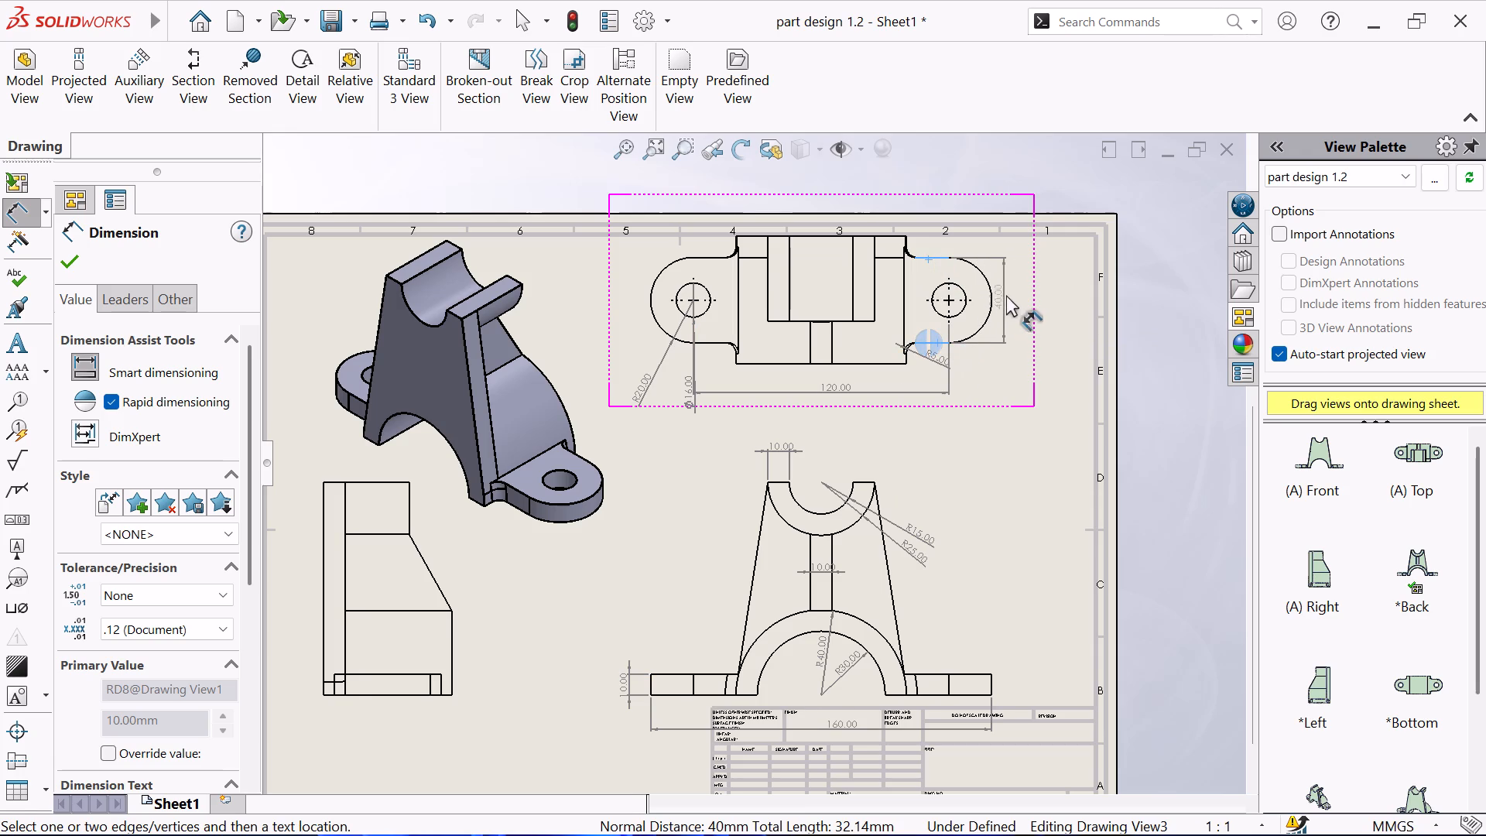
{"action": "left_click", "coordinate": [1009, 293]}
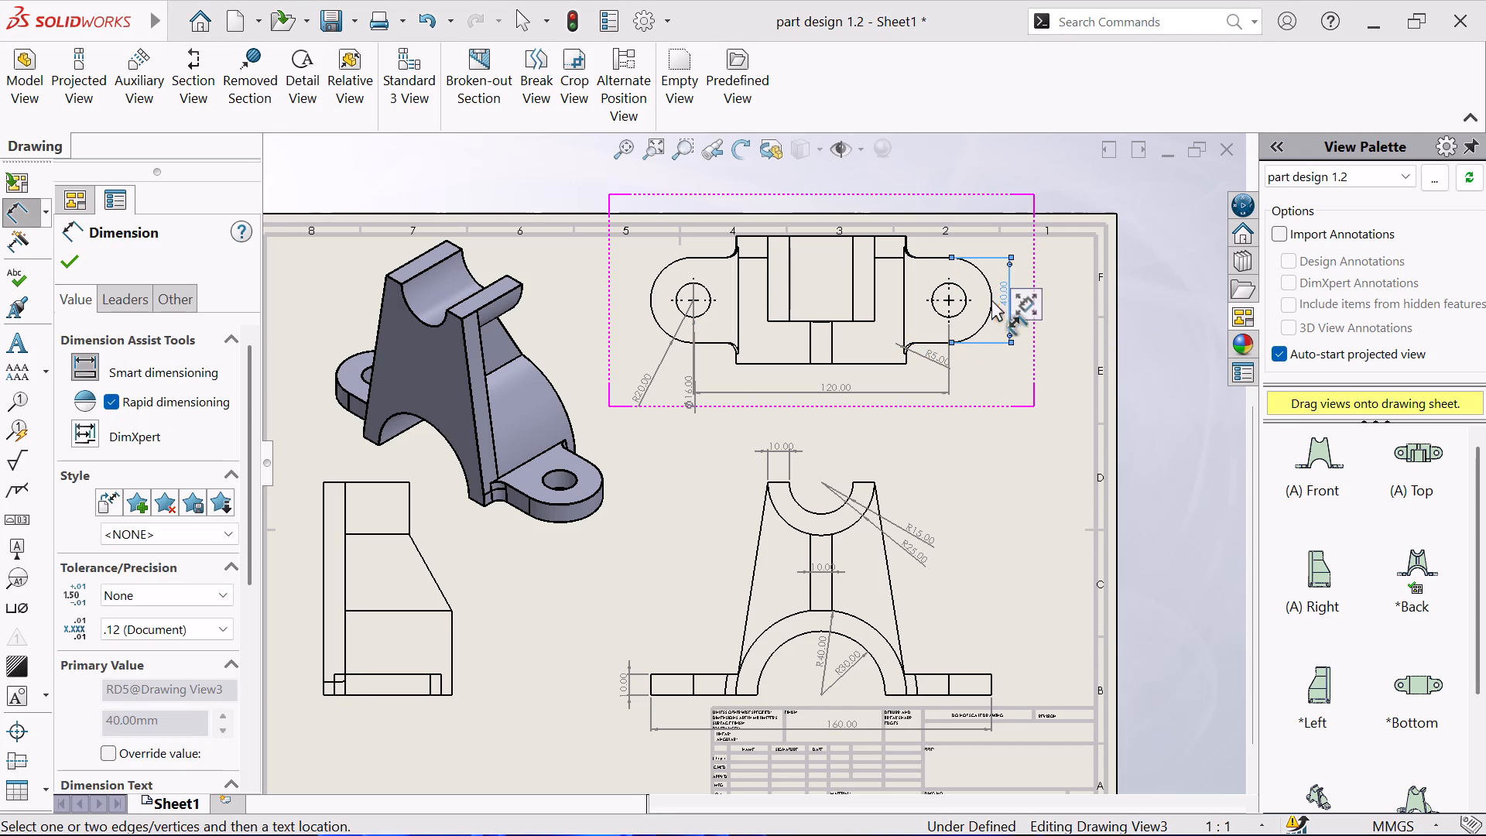
Dimension the top view's depth from the lug-level edge to the body's lower edge, plus the overall body depth, both outside the lug-width dimension.
{"action": "left_click", "coordinate": [897, 255]}
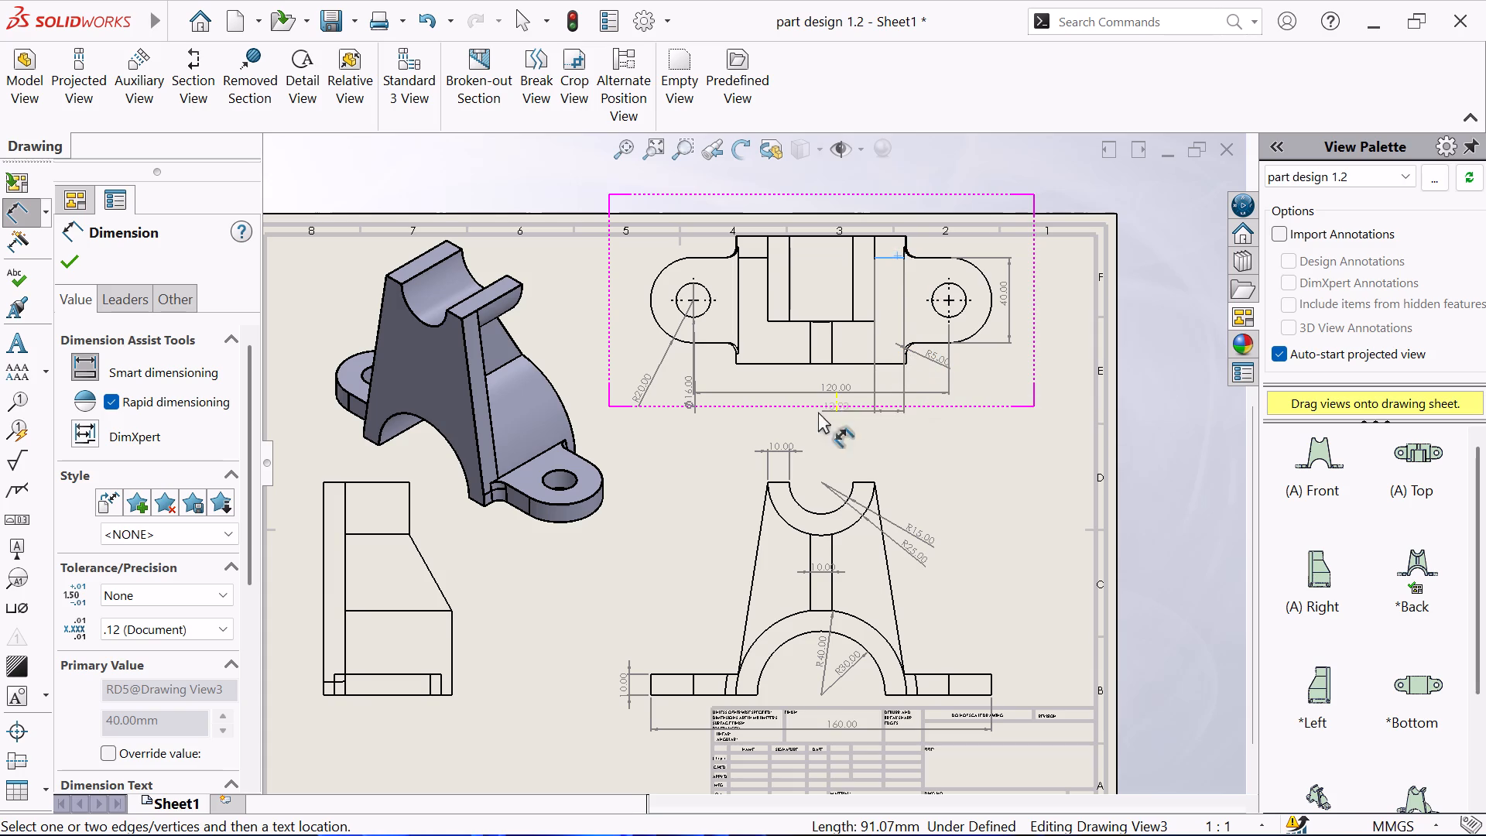
{"action": "left_click", "coordinate": [885, 364]}
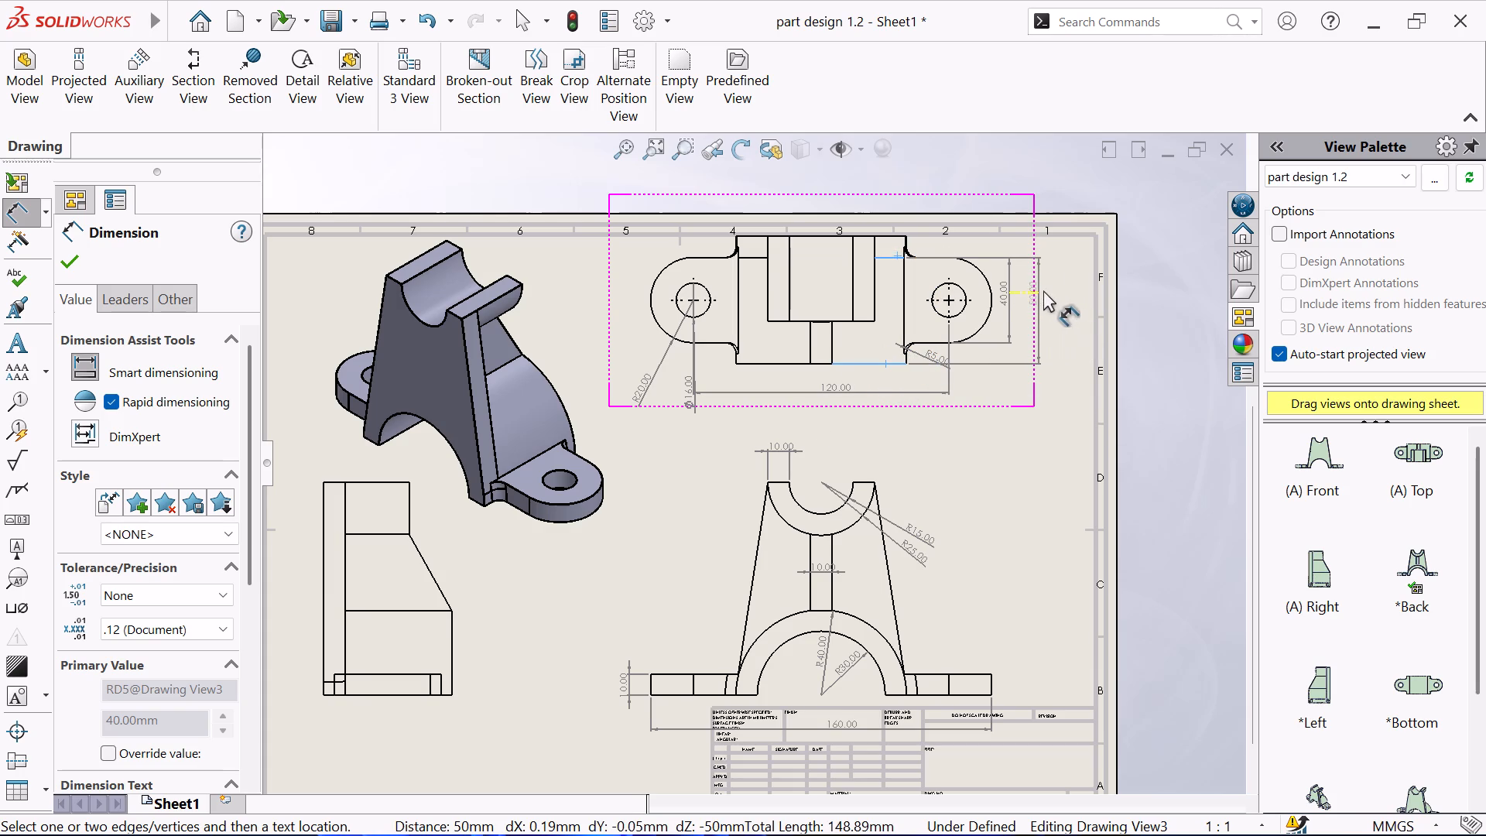
{"action": "left_click", "coordinate": [1023, 291]}
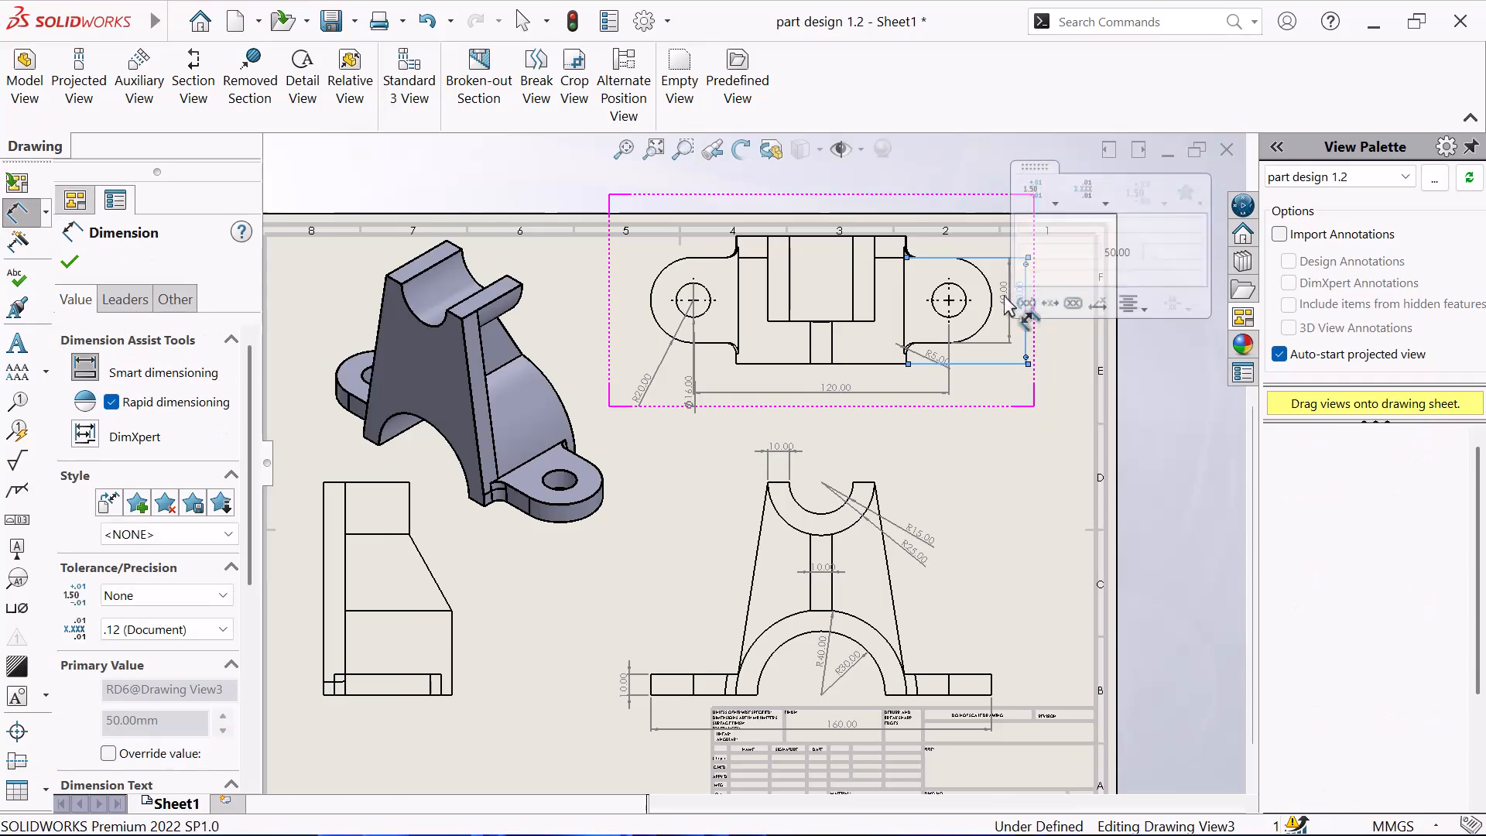
{"action": "left_click", "coordinate": [888, 236]}
{"action": "left_click", "coordinate": [894, 364]}
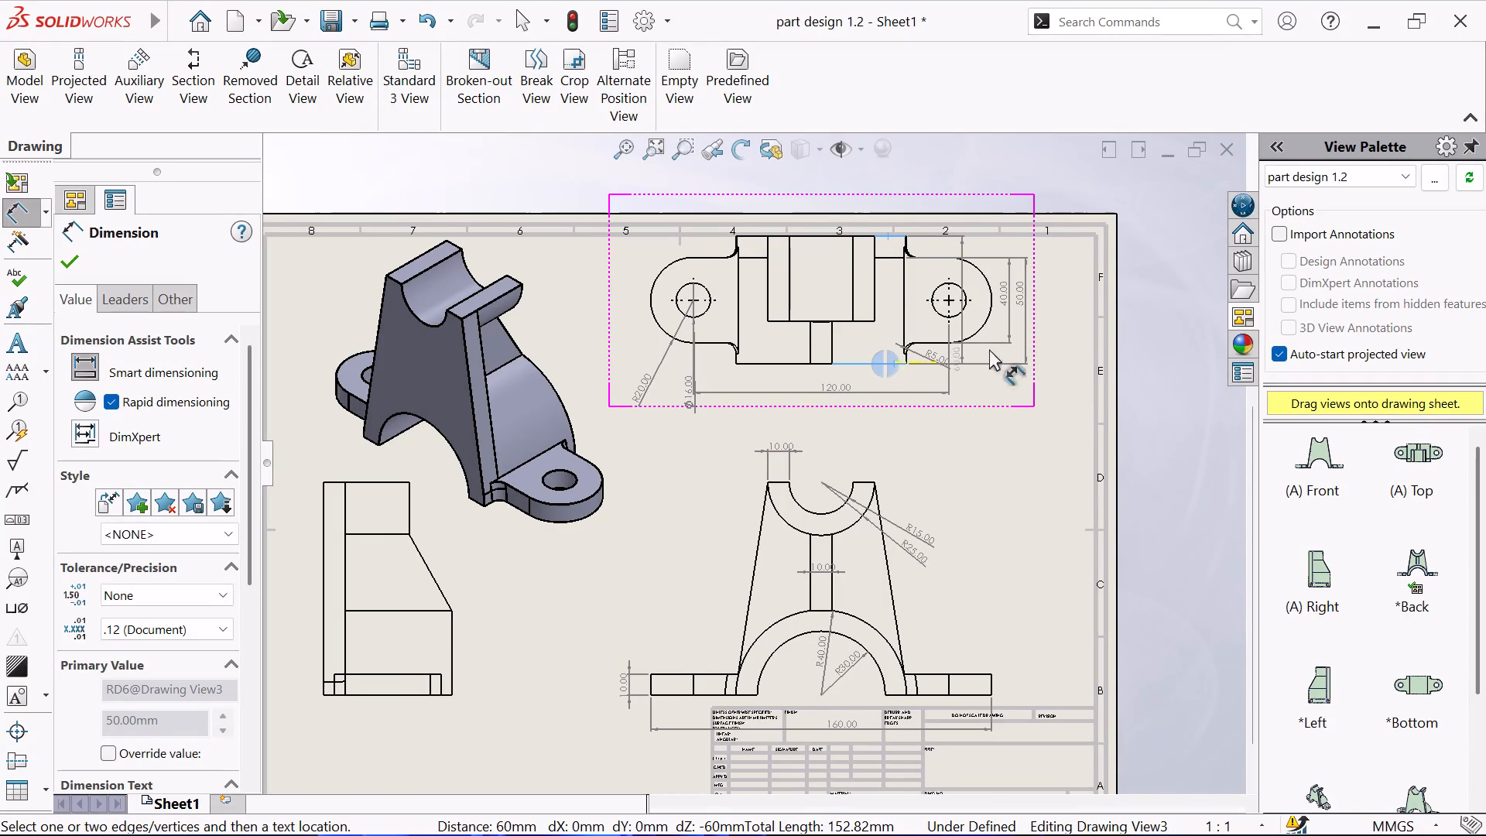
{"action": "left_click", "coordinate": [1048, 312]}
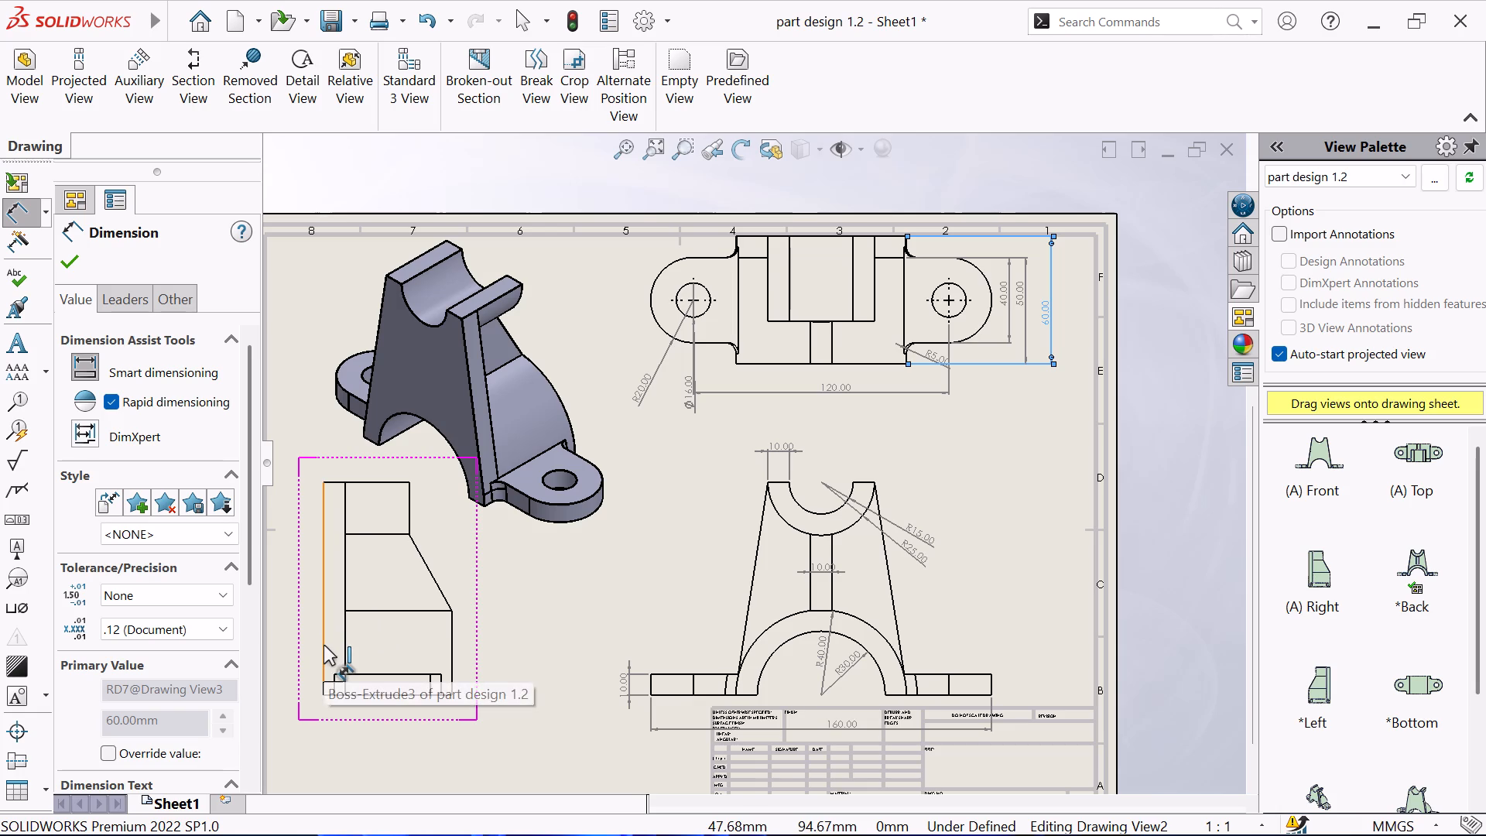
Dimension the side view's overall height beside its straight back edge and the depth of its upper section above the view.
{"action": "left_click", "coordinate": [333, 481]}
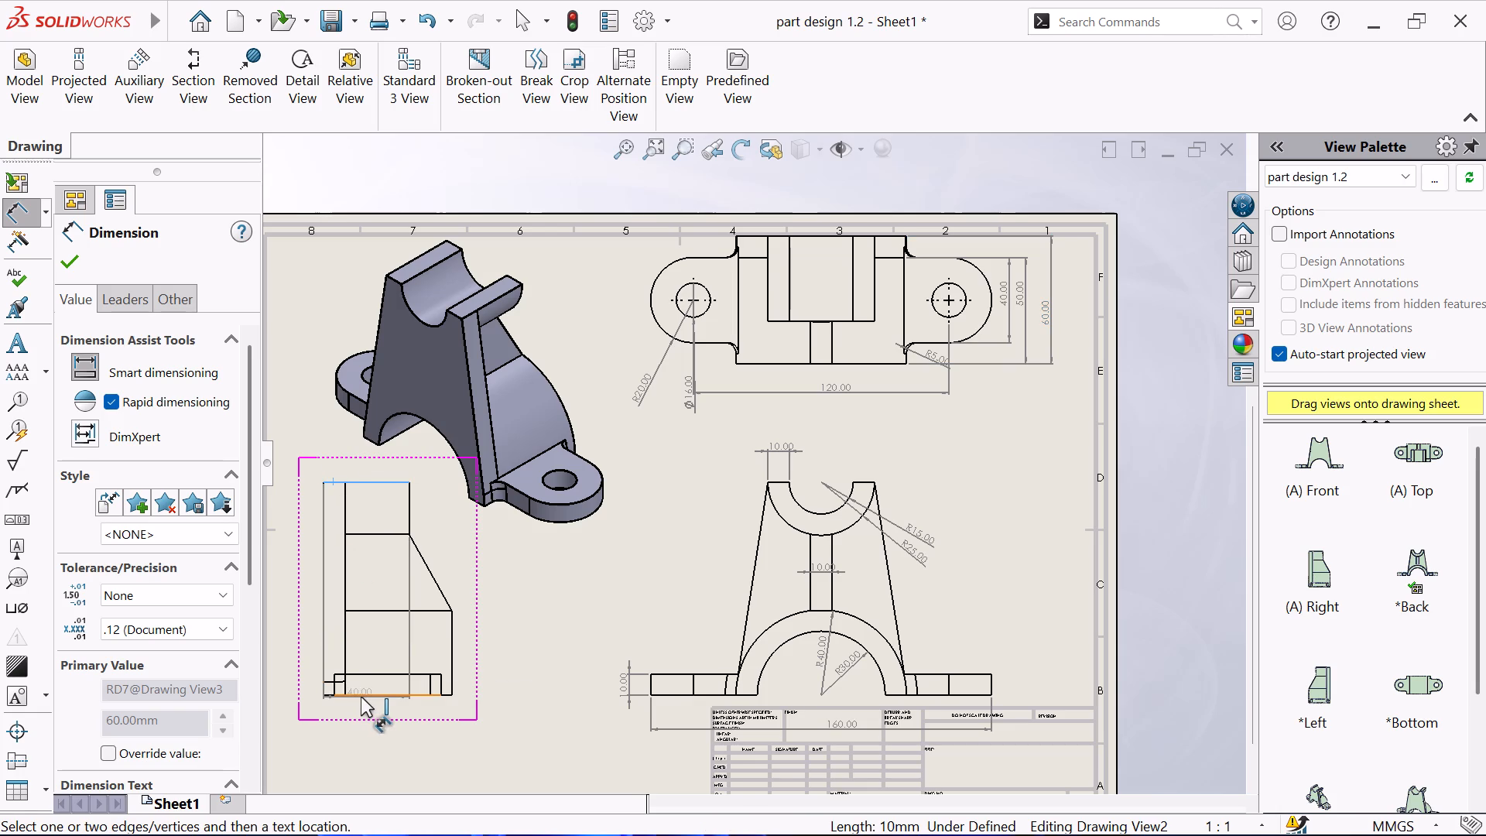
{"action": "left_click", "coordinate": [361, 697]}
{"action": "left_click", "coordinate": [311, 588]}
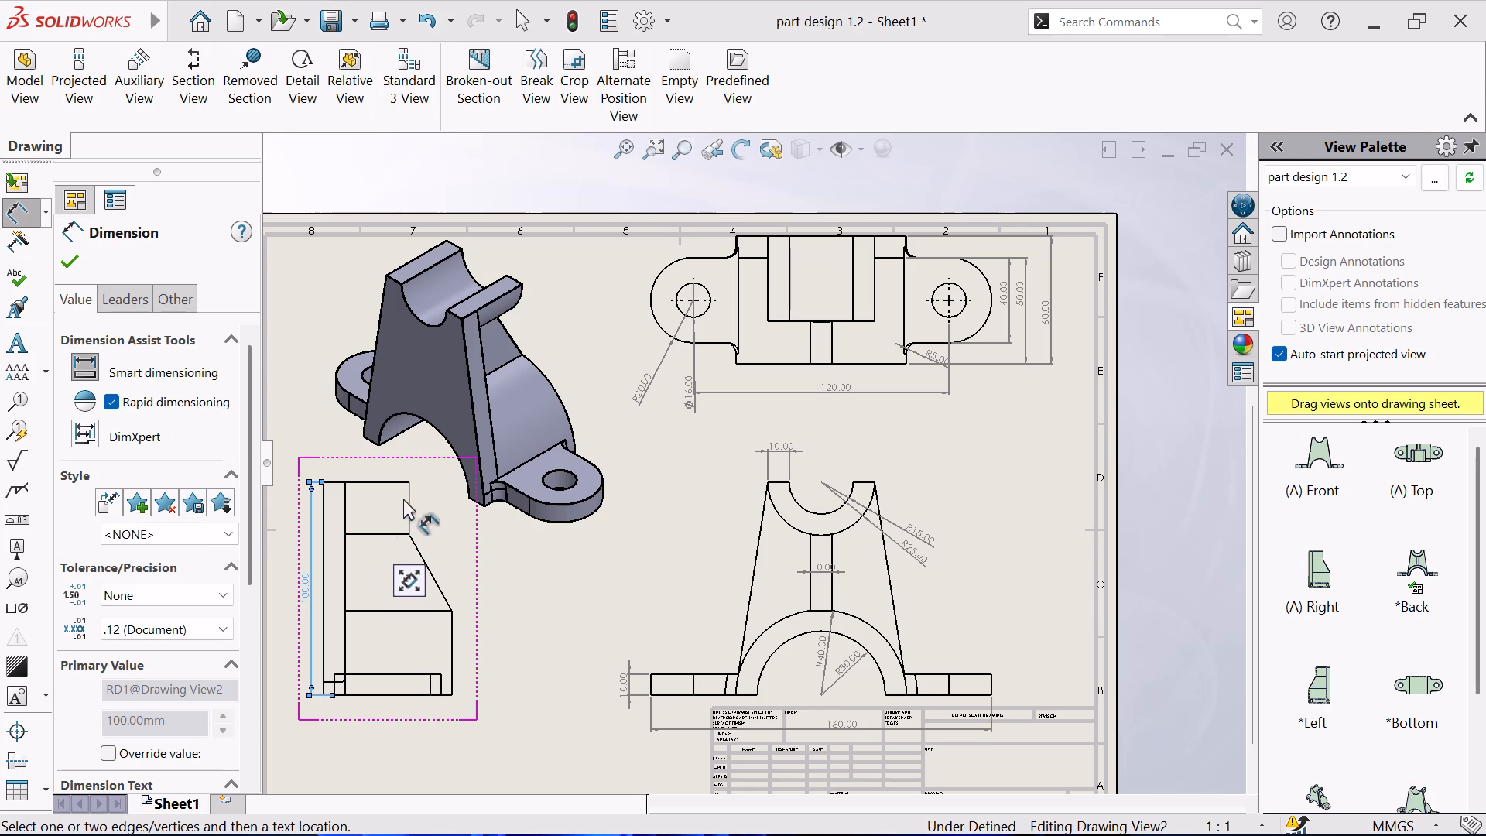
{"action": "left_click", "coordinate": [326, 520]}
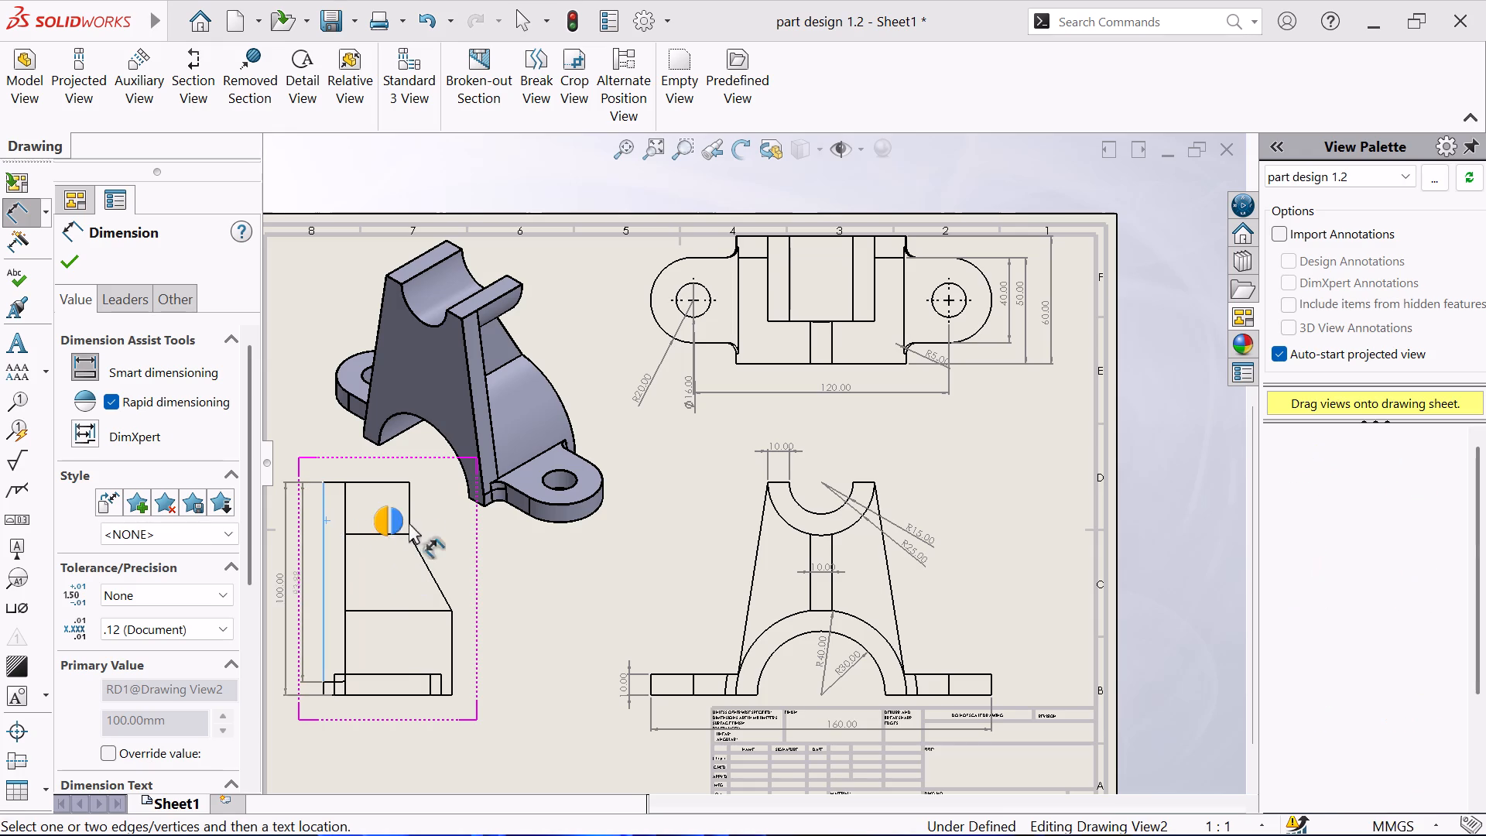
{"action": "left_click", "coordinate": [410, 501]}
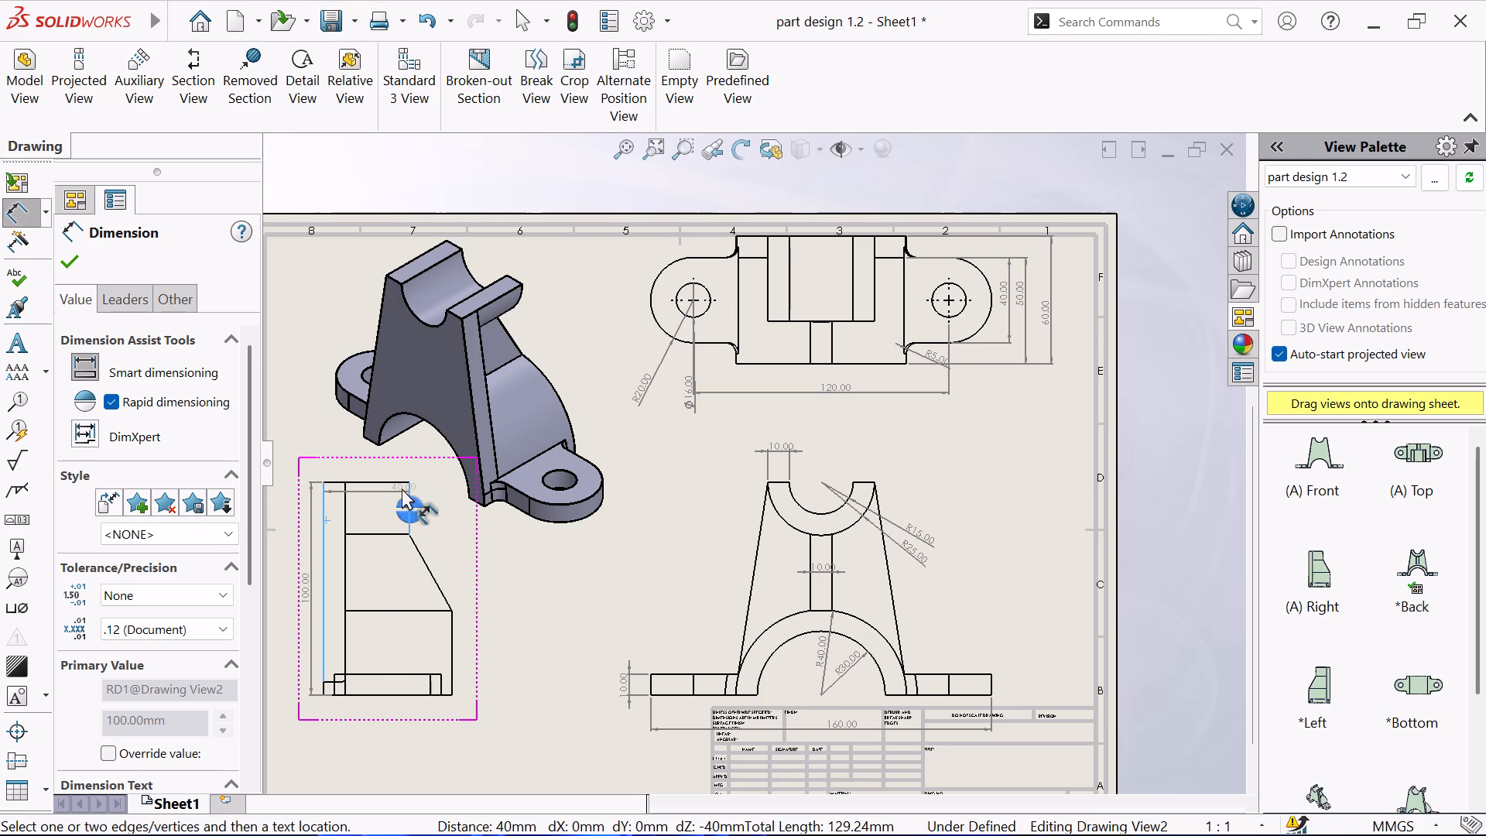
{"action": "left_click", "coordinate": [371, 467]}
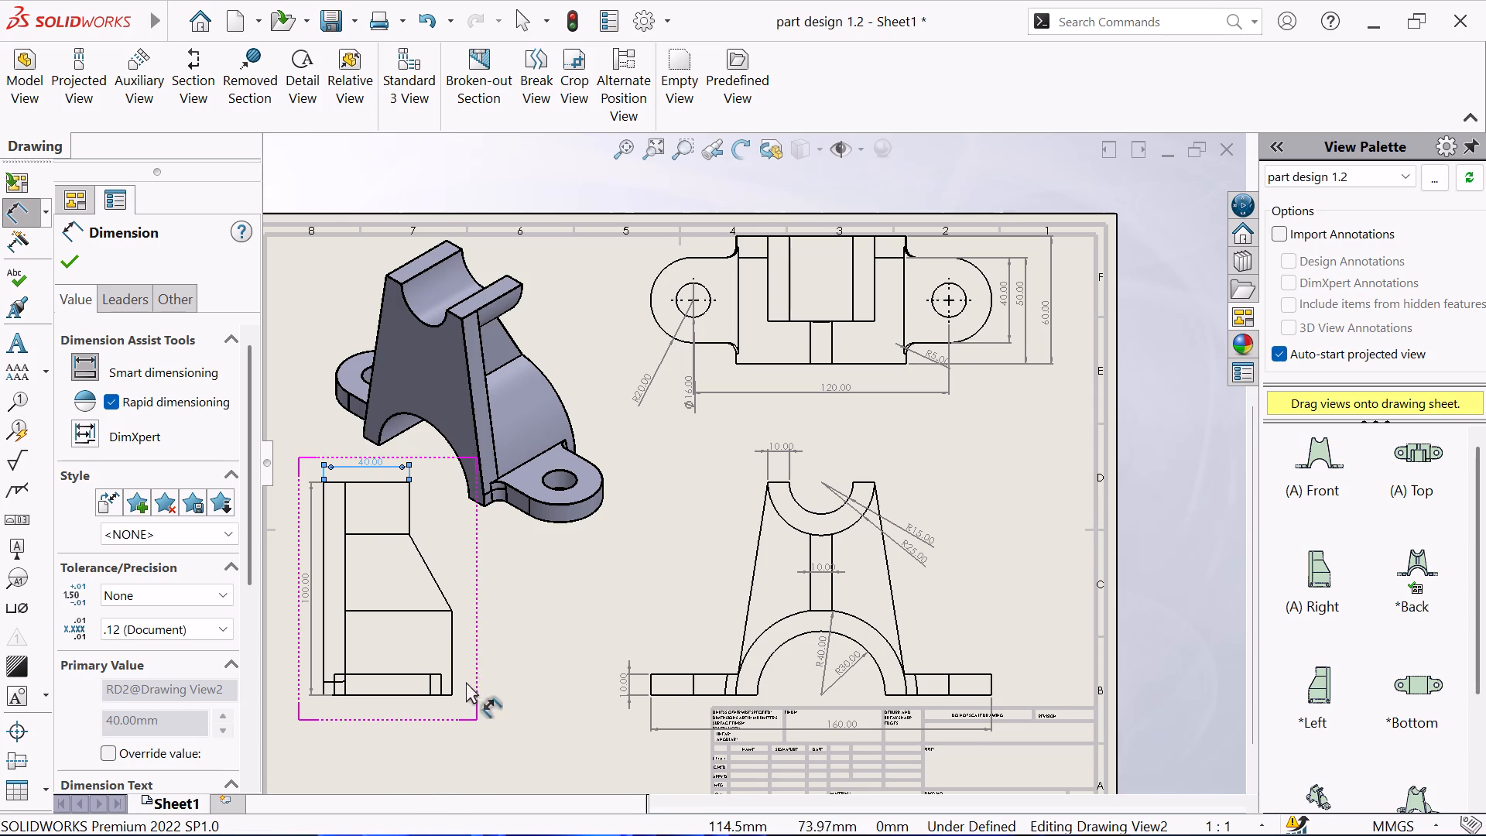
Dimension the full base depth of the side view, placing it below the view, and finish dimensioning.
{"action": "left_click", "coordinate": [451, 634]}
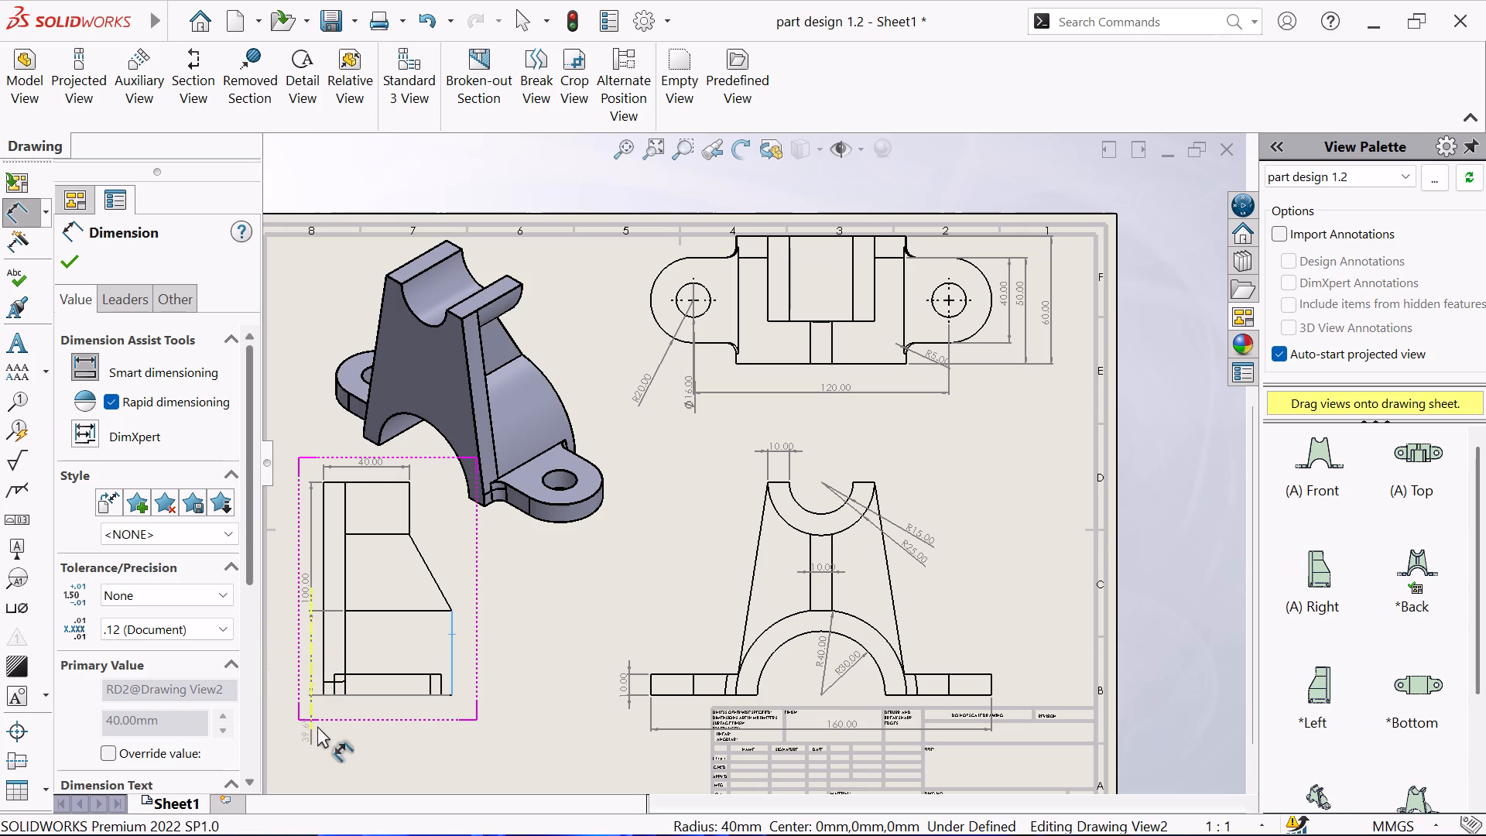
{"action": "left_click", "coordinate": [324, 637]}
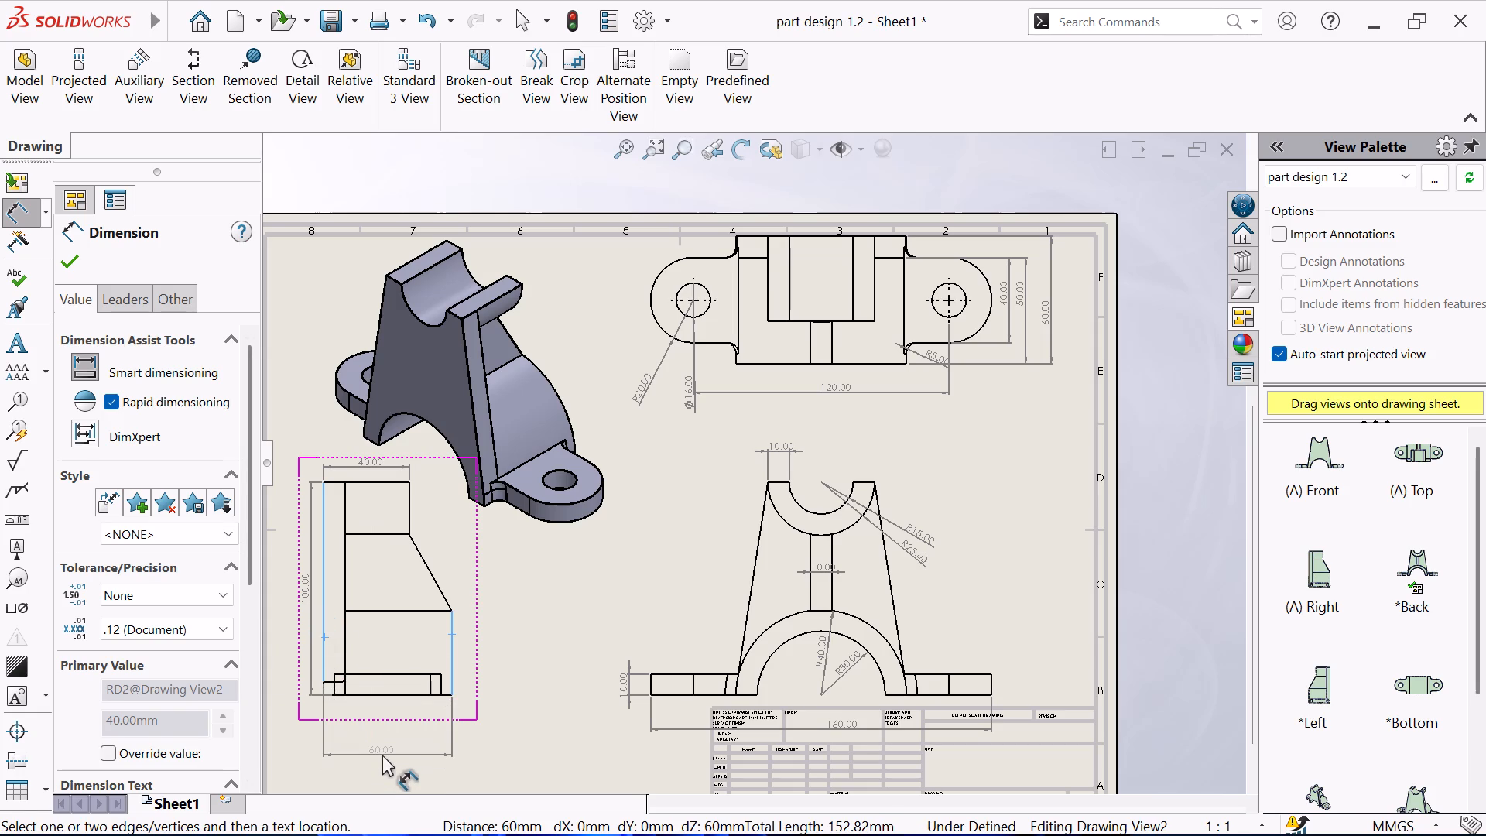
{"action": "left_click", "coordinate": [382, 755]}
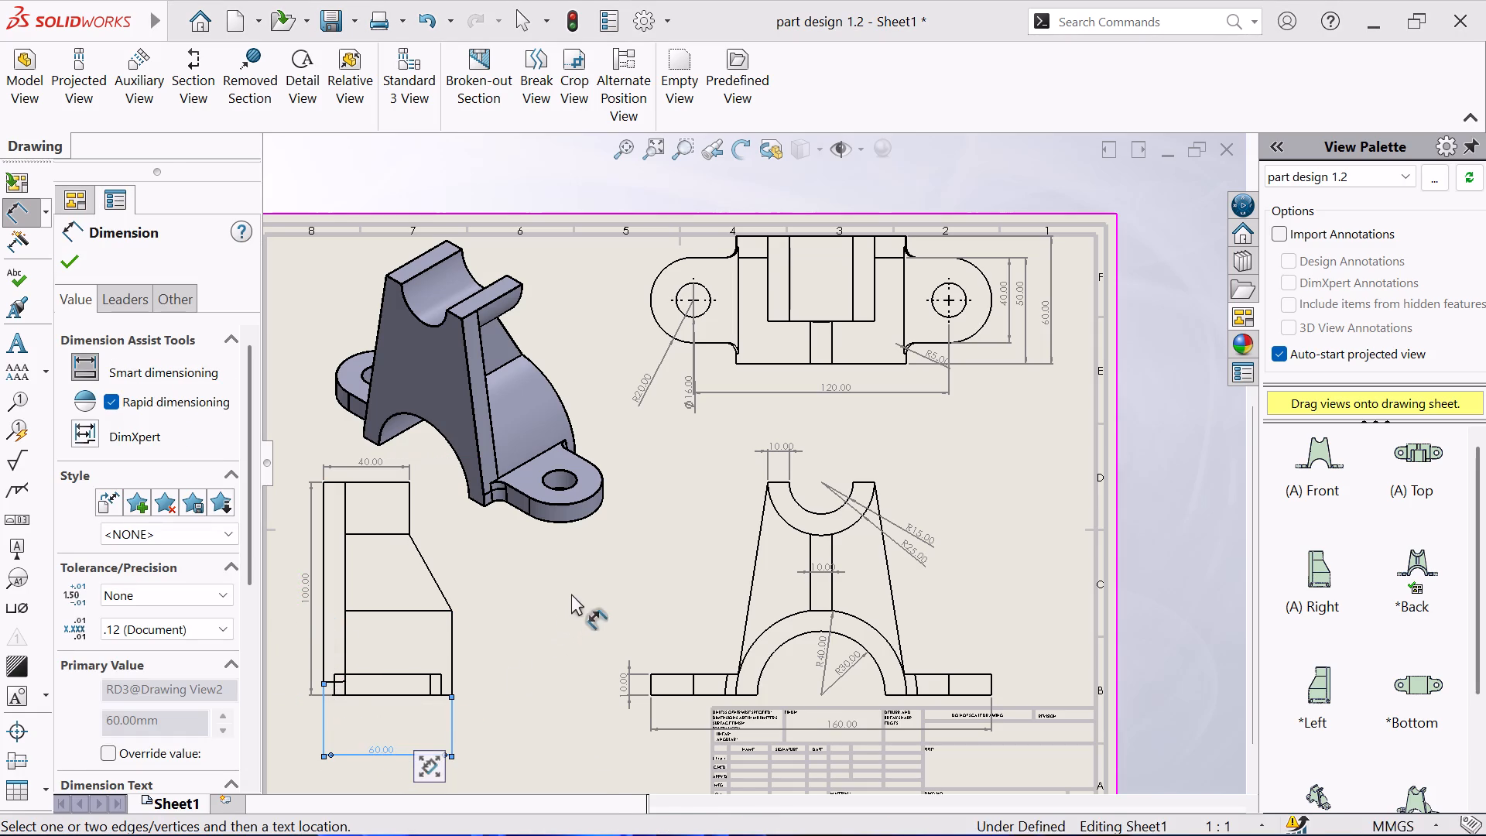
{"action": "right_click", "coordinate": [571, 594]}
{"action": "left_click", "coordinate": [632, 699]}
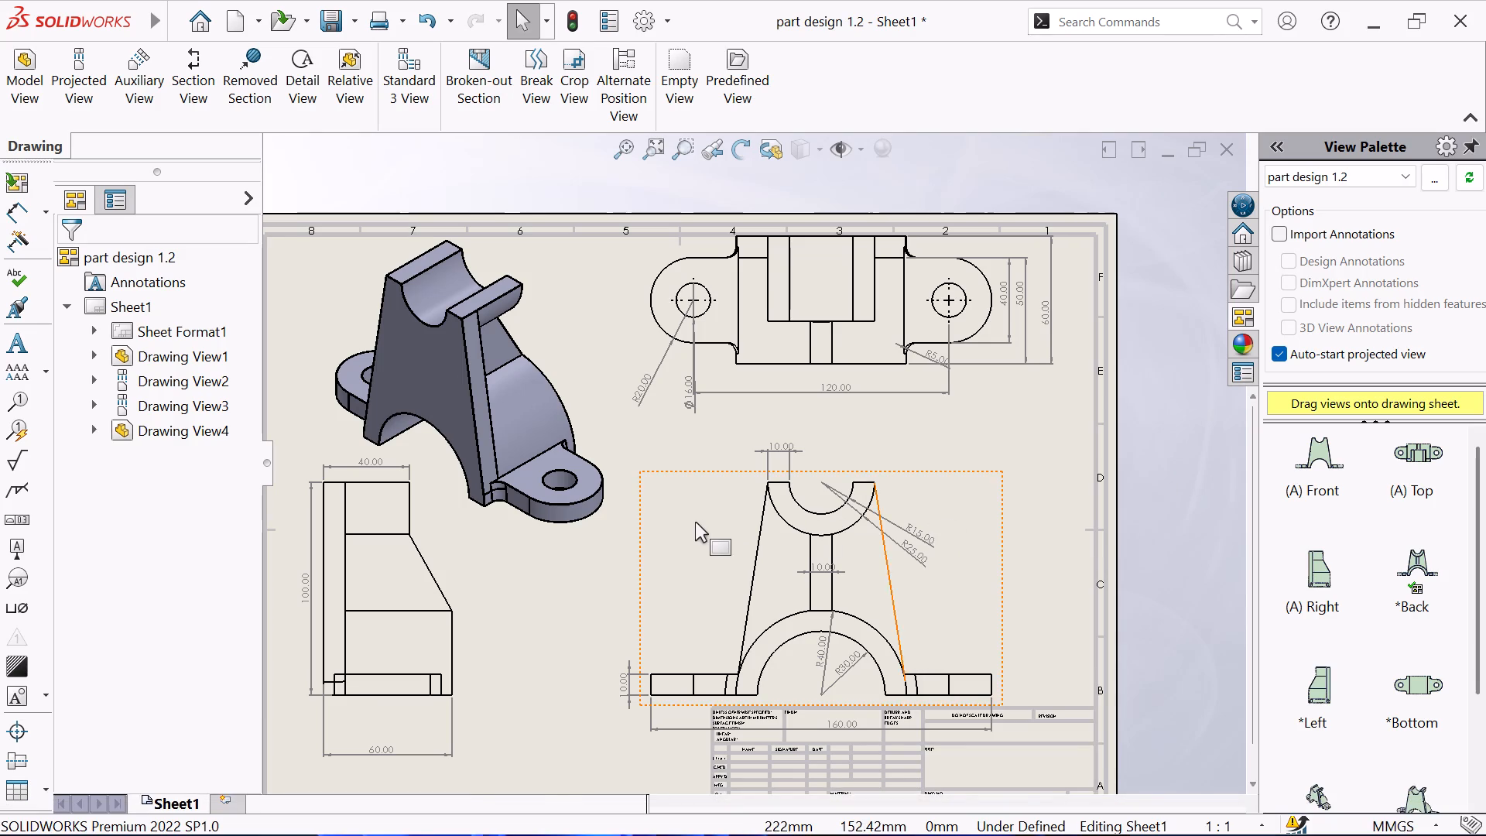
Review the whole drawing sheet to check each view for missing dimensions.
{"action": "scroll", "coordinate": [694, 522], "scroll_direction": "up", "scroll_amount": 2}
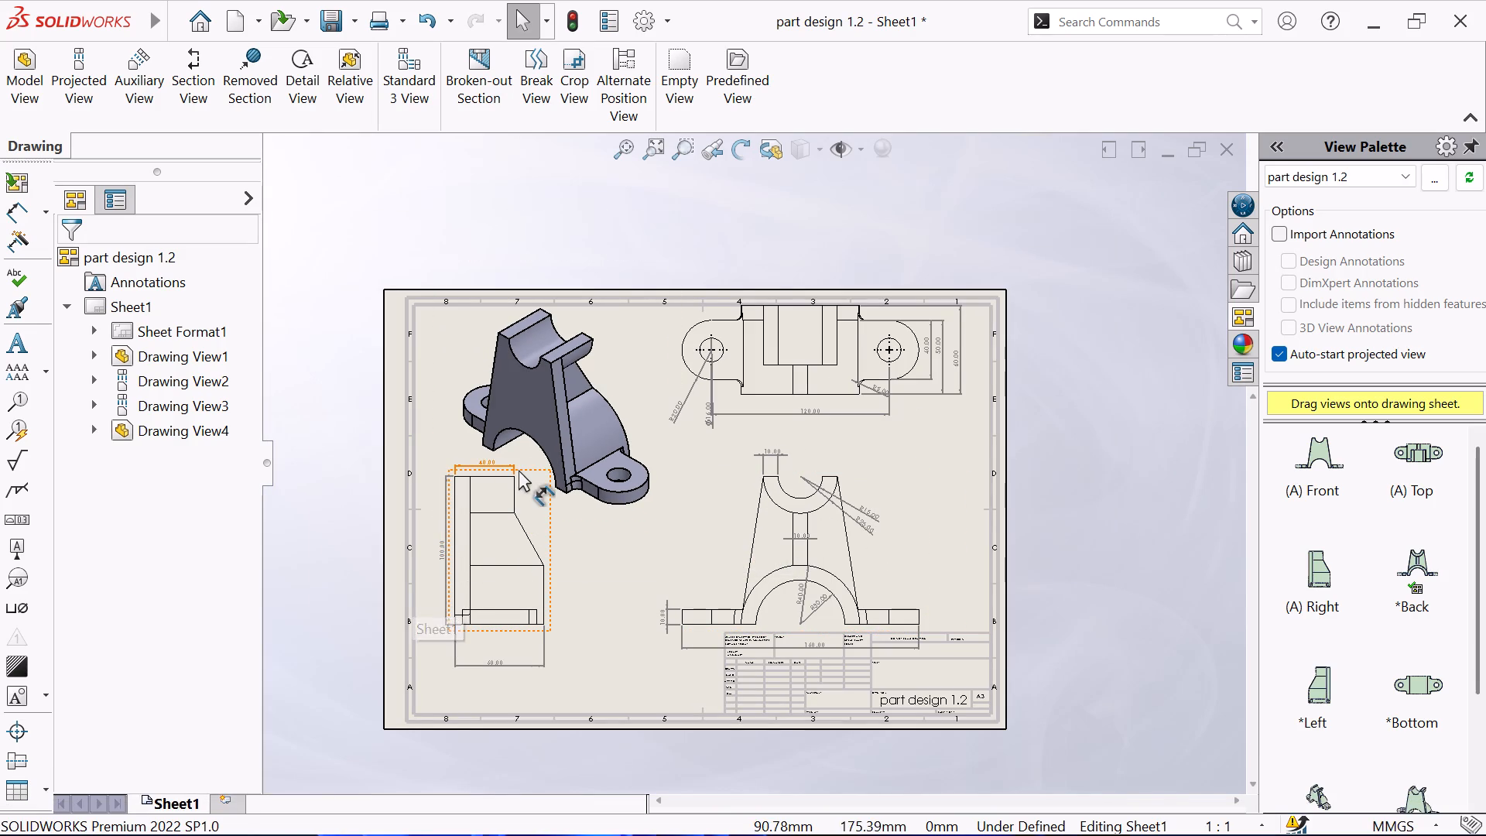
{"action": "left_click", "coordinate": [622, 146]}
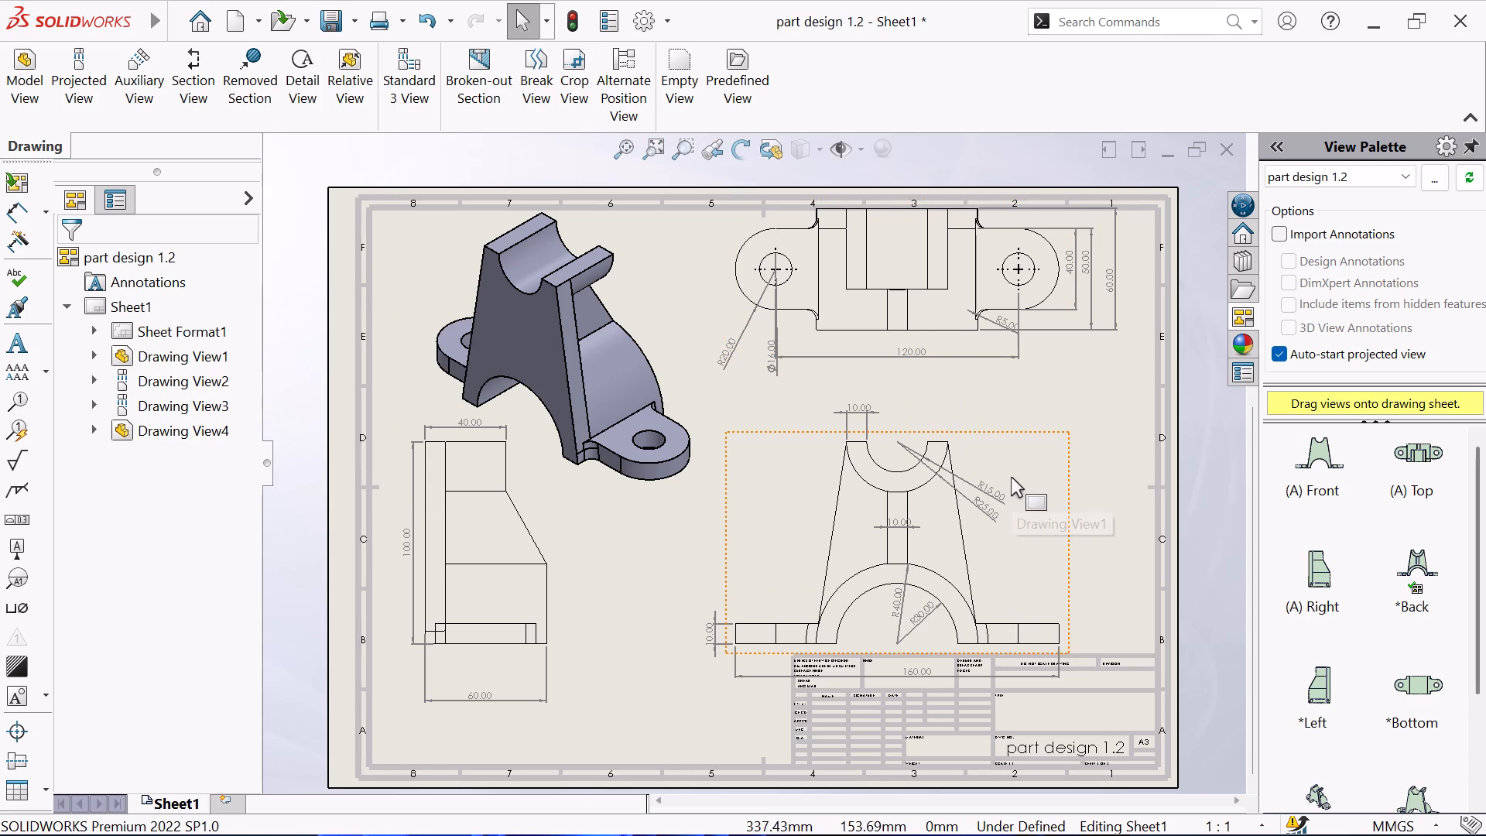
{"action": "scroll", "coordinate": [824, 355], "scroll_direction": "up", "scroll_amount": 1}
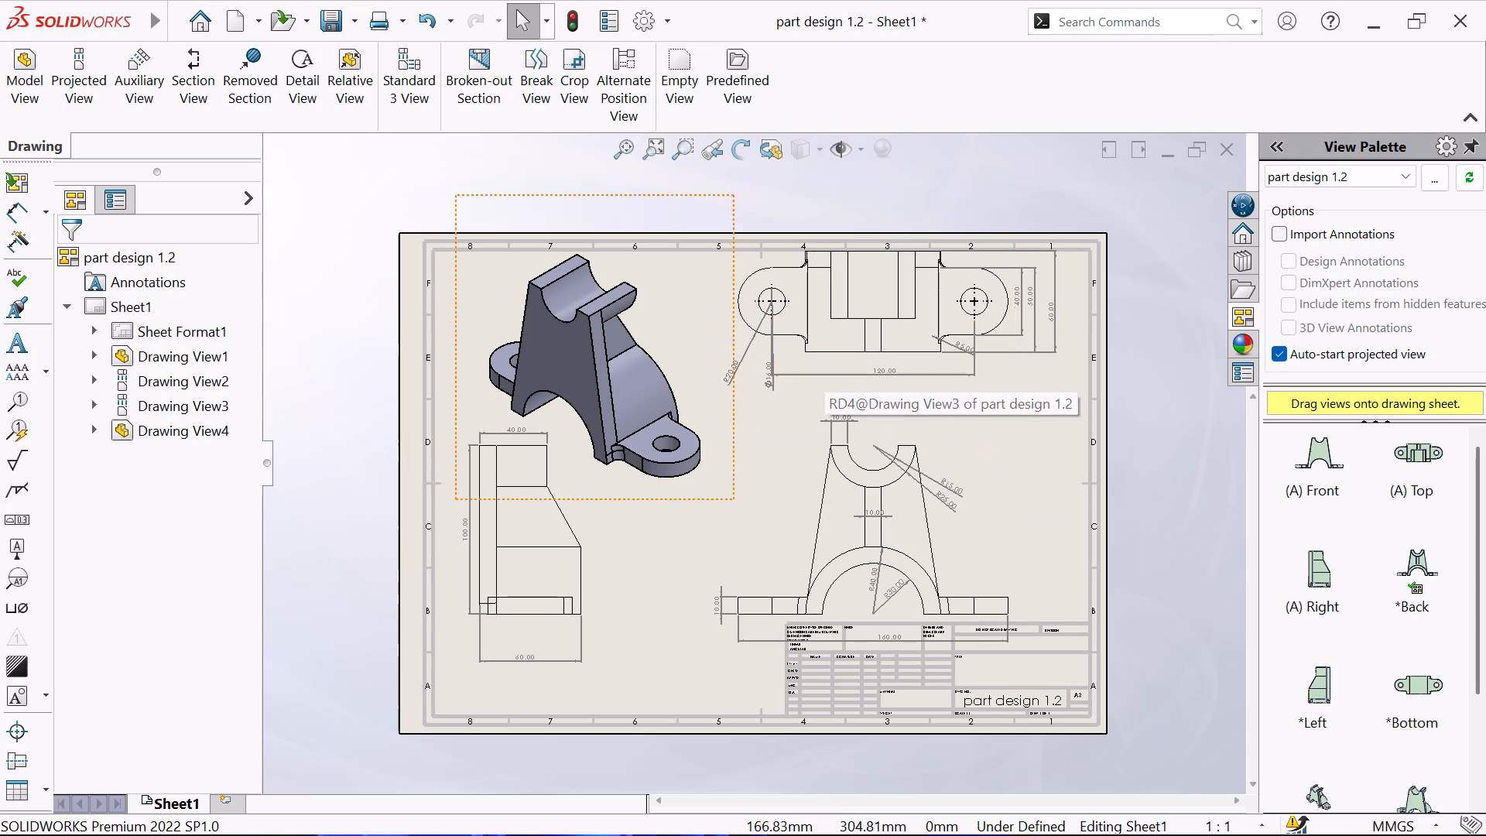
{"action": "left_click", "coordinate": [621, 156]}
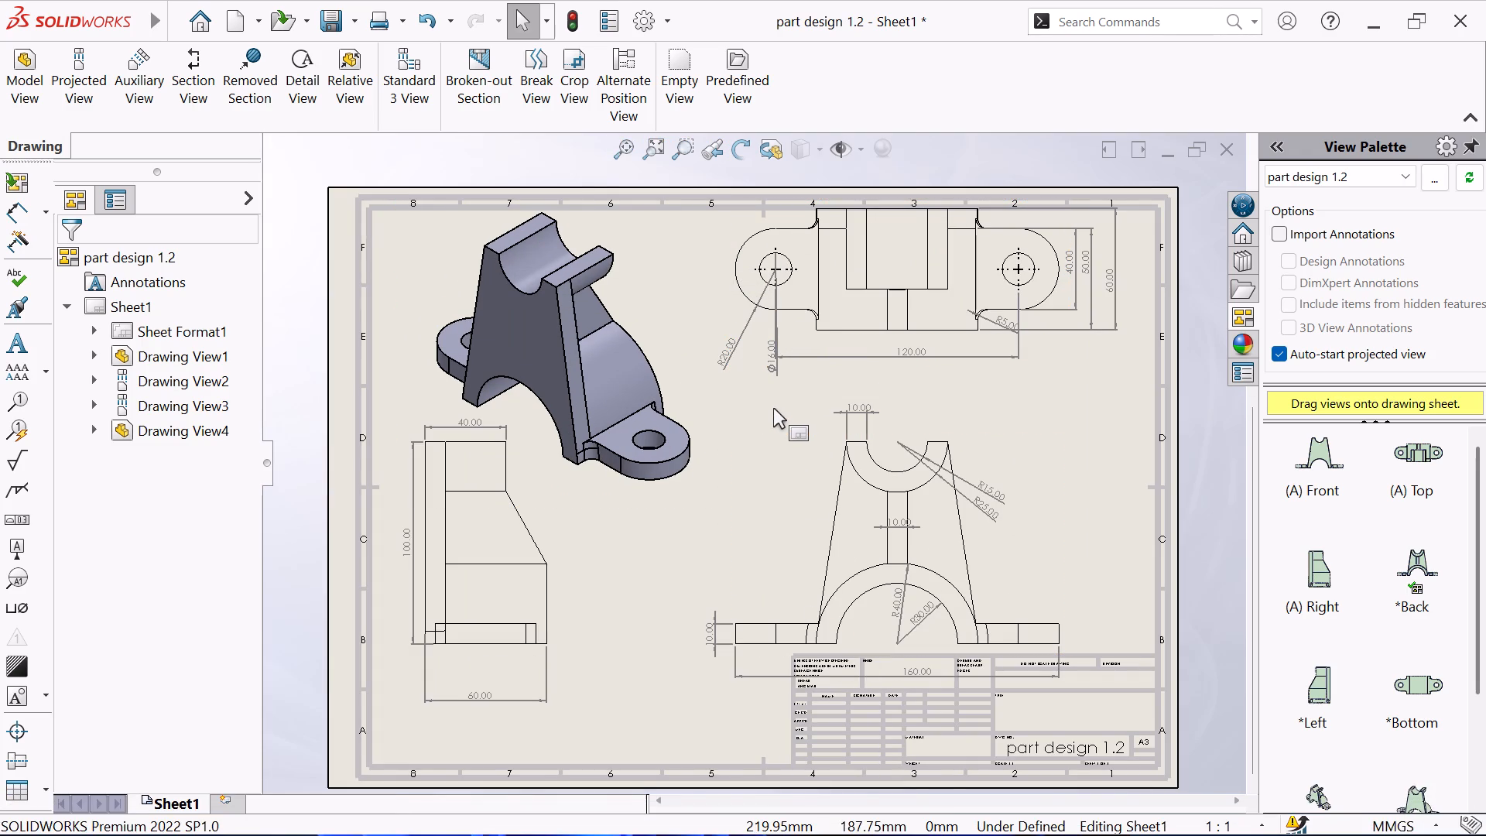
{"action": "left_click_drag", "start_coordinate": [634, 680], "coordinate": [628, 670]}
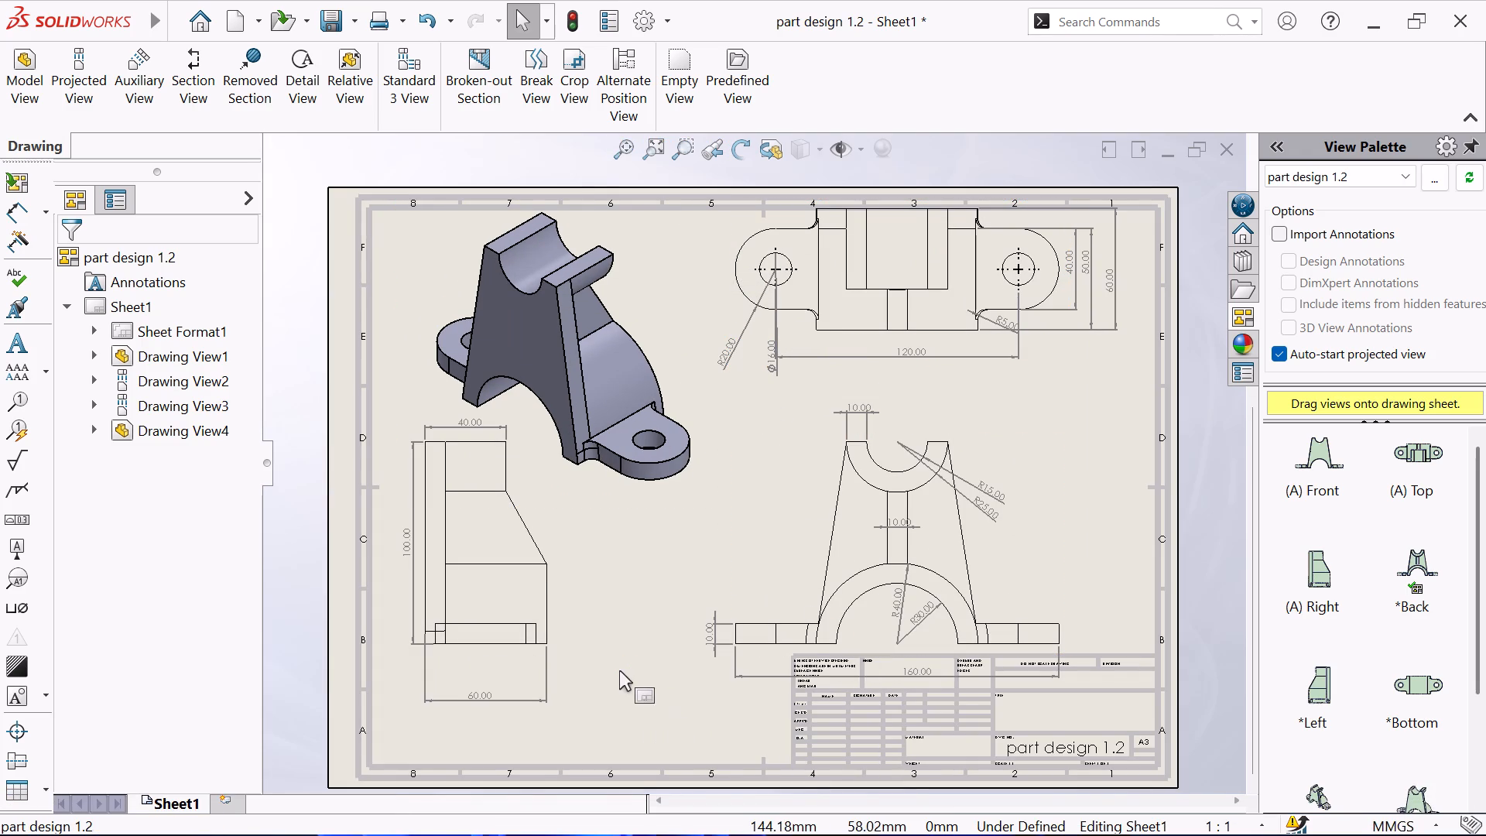
{"action": "scroll", "coordinate": [653, 659], "scroll_direction": "up", "scroll_amount": 1}
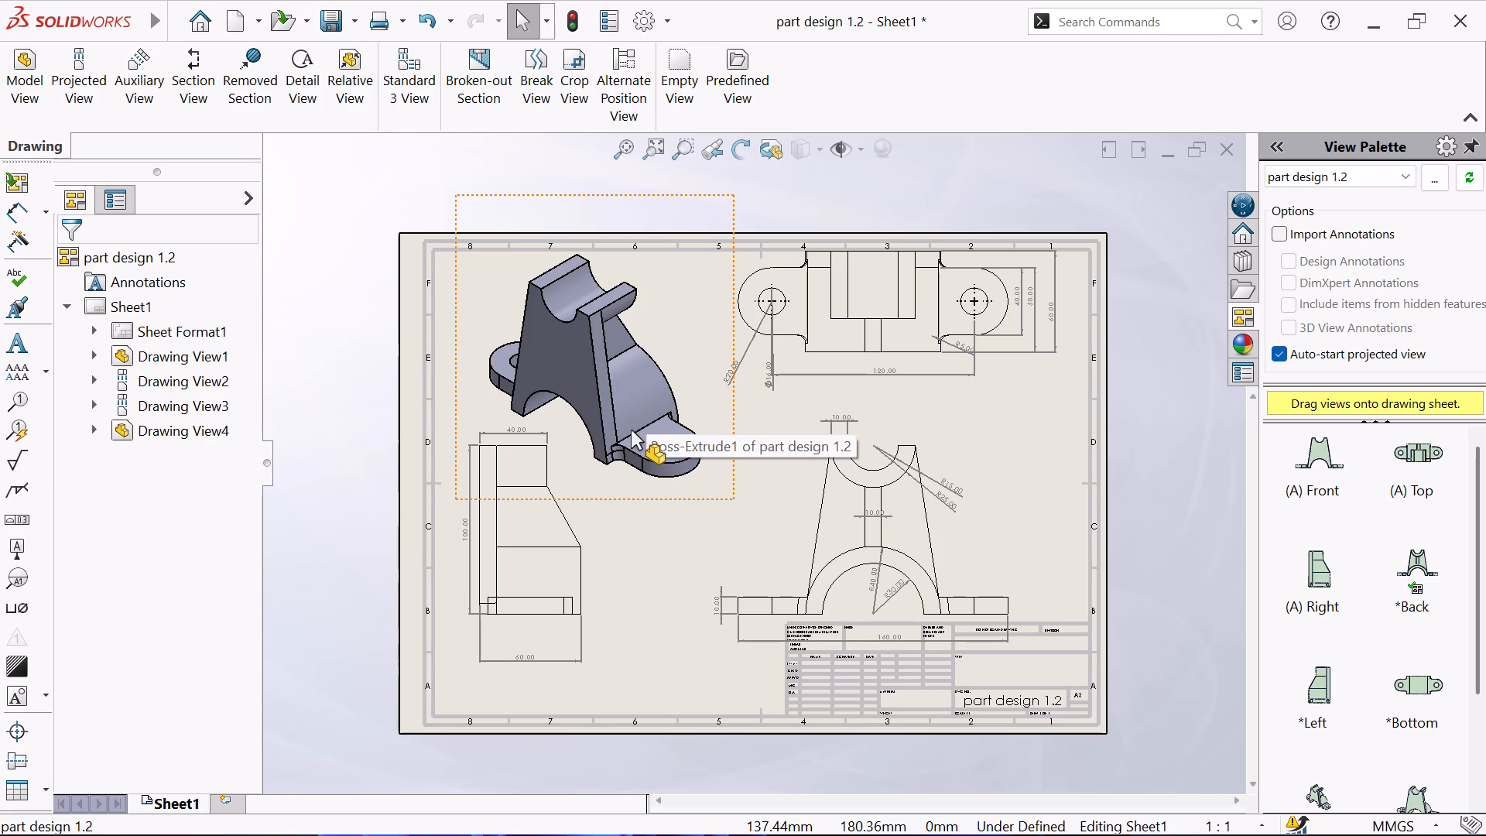
{"action": "left_click", "coordinate": [623, 151]}
{"action": "scroll", "coordinate": [722, 375], "scroll_direction": "up", "scroll_amount": 1}
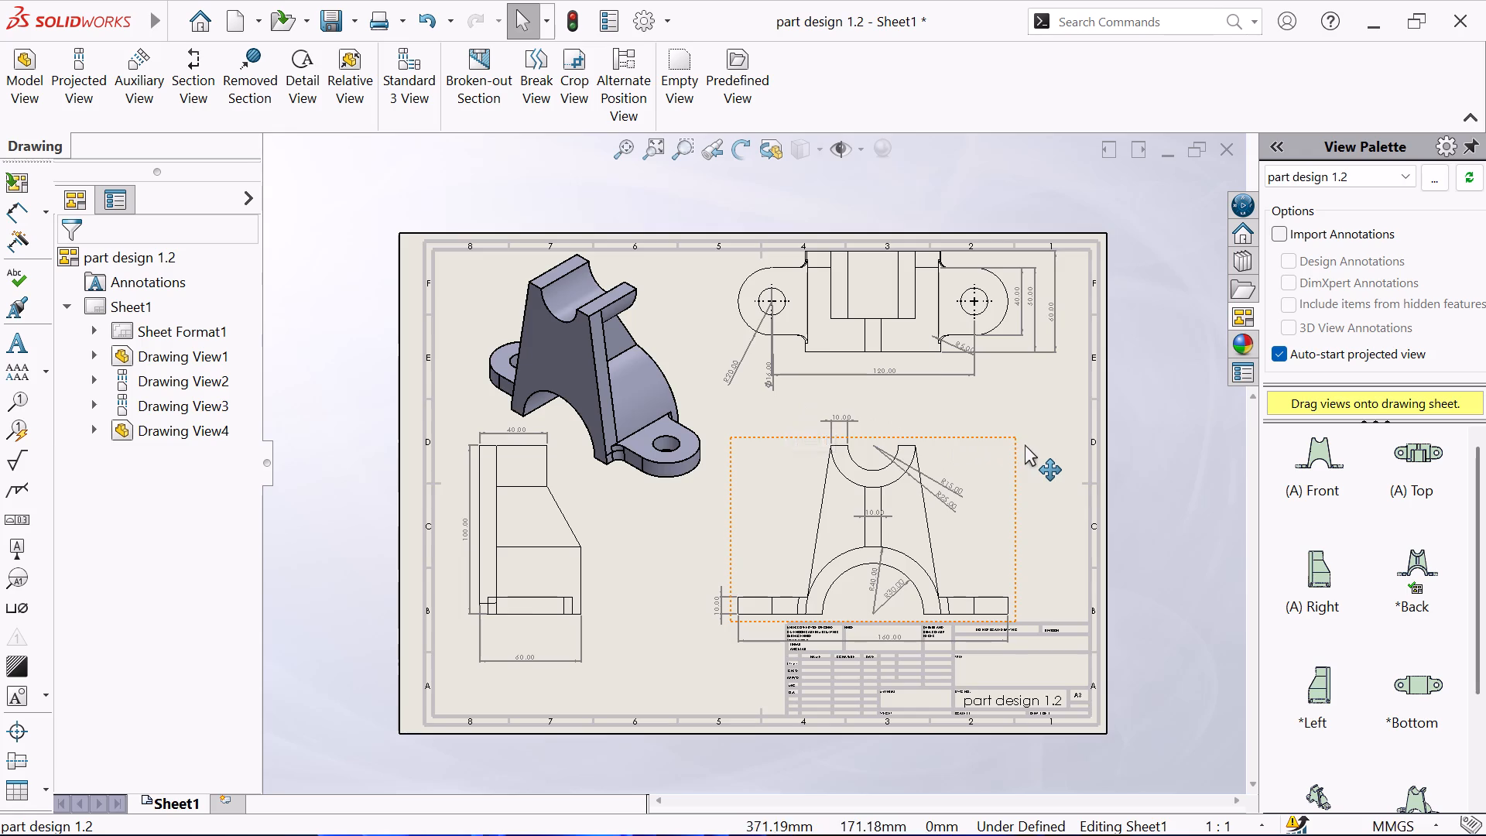
{"action": "scroll", "coordinate": [1016, 446], "scroll_direction": "up", "scroll_amount": 1}
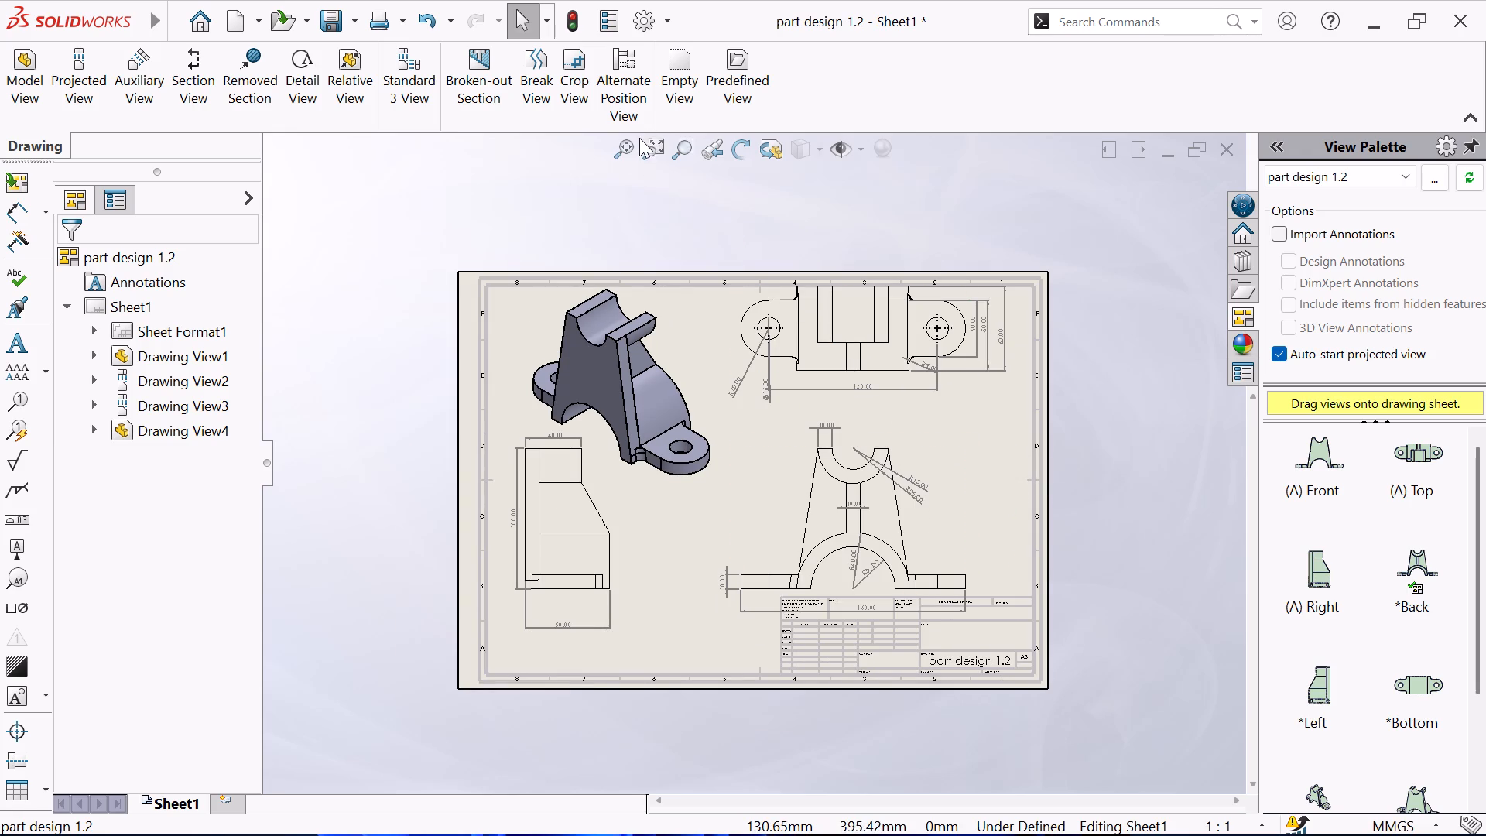
{"action": "left_click", "coordinate": [626, 151]}
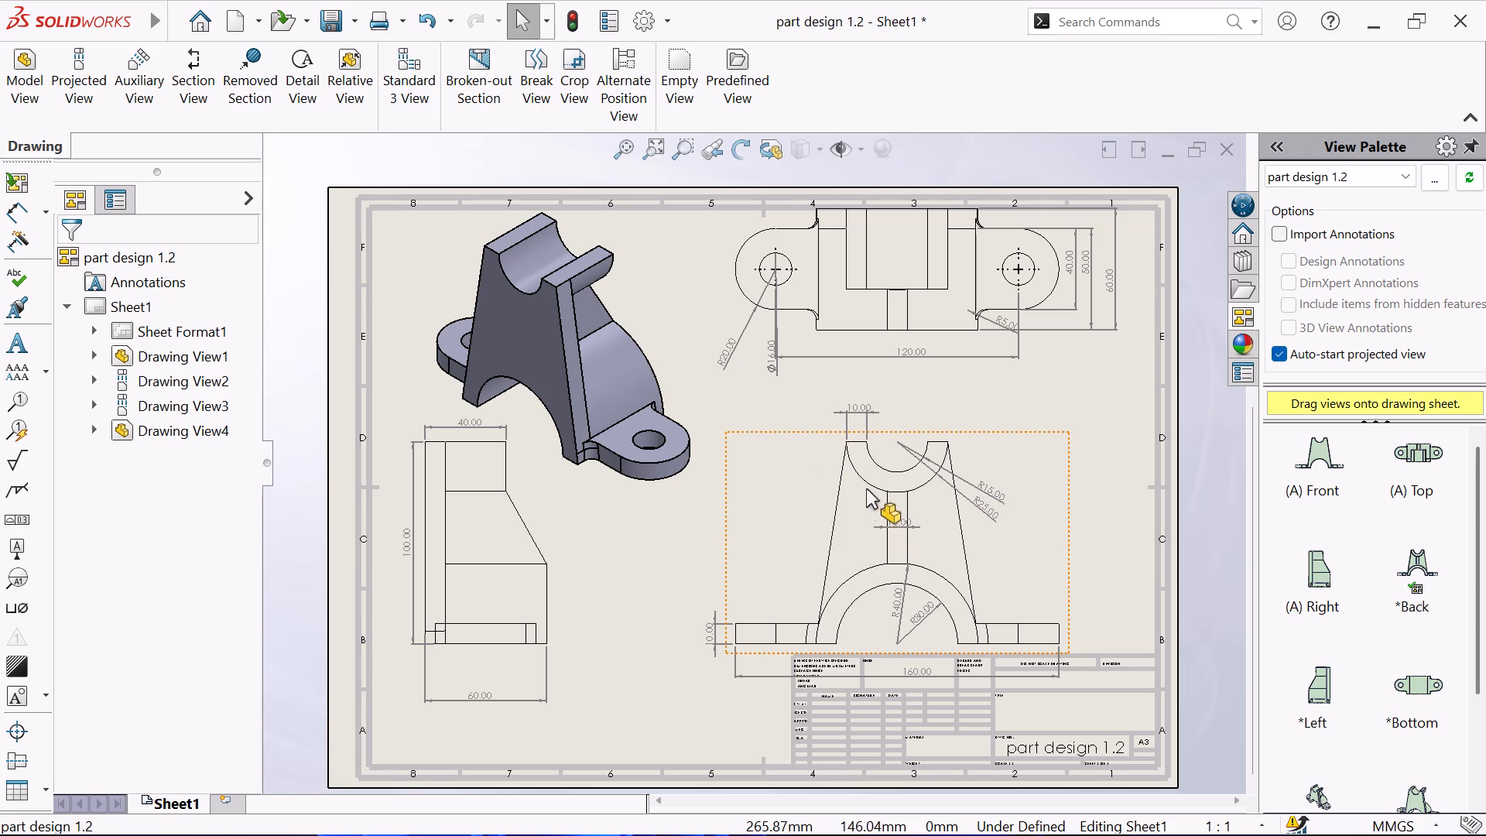
Dimension the flat top width on the undimensioned side of the upper half-ring in the Back view, placing it above the edge.
{"action": "scroll", "coordinate": [765, 430], "scroll_direction": "up", "scroll_amount": 2}
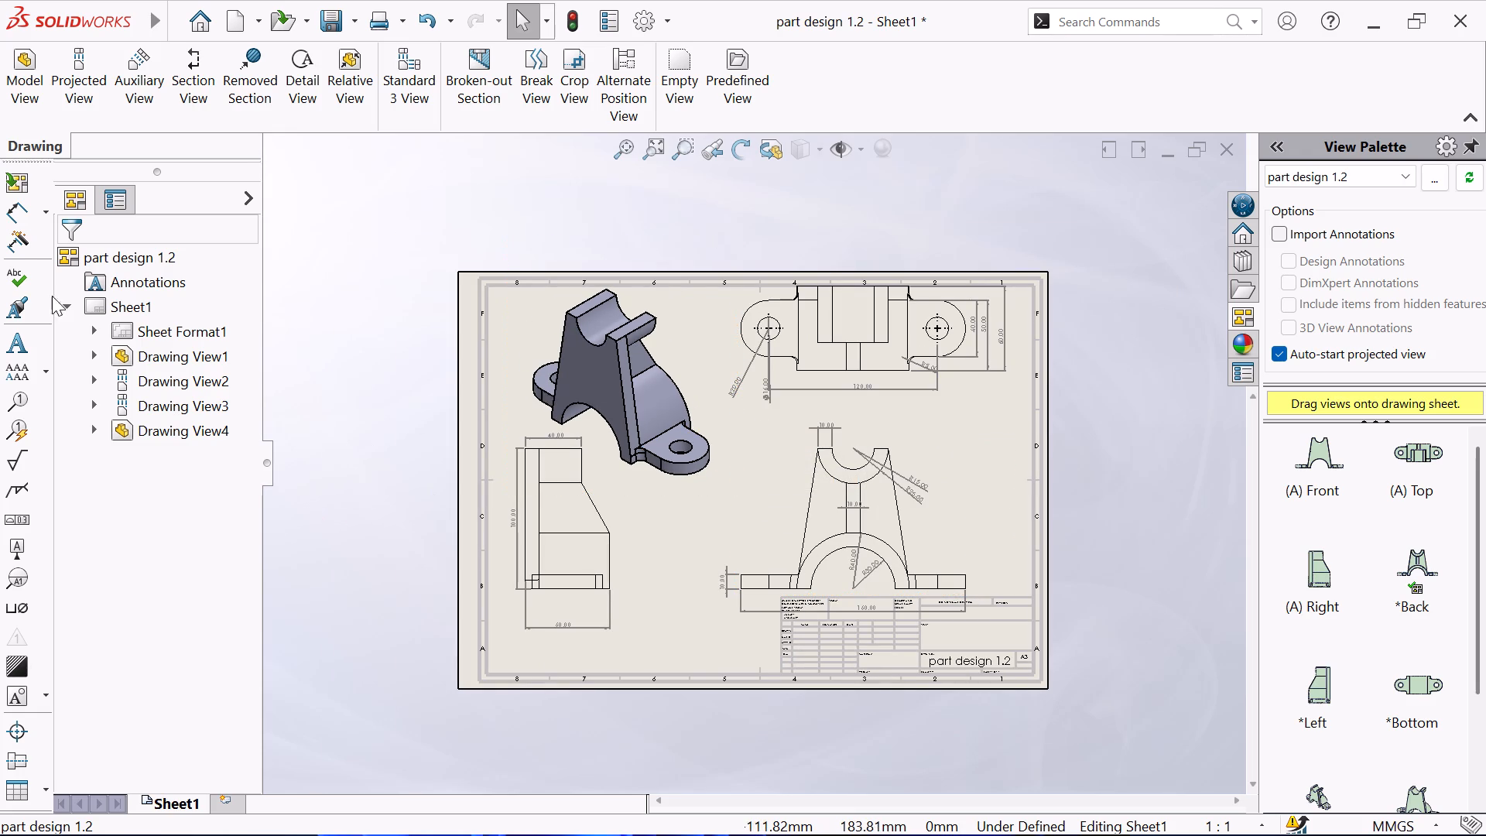
{"action": "left_click", "coordinate": [25, 209]}
{"action": "scroll", "coordinate": [722, 495], "scroll_direction": "down", "scroll_amount": 2}
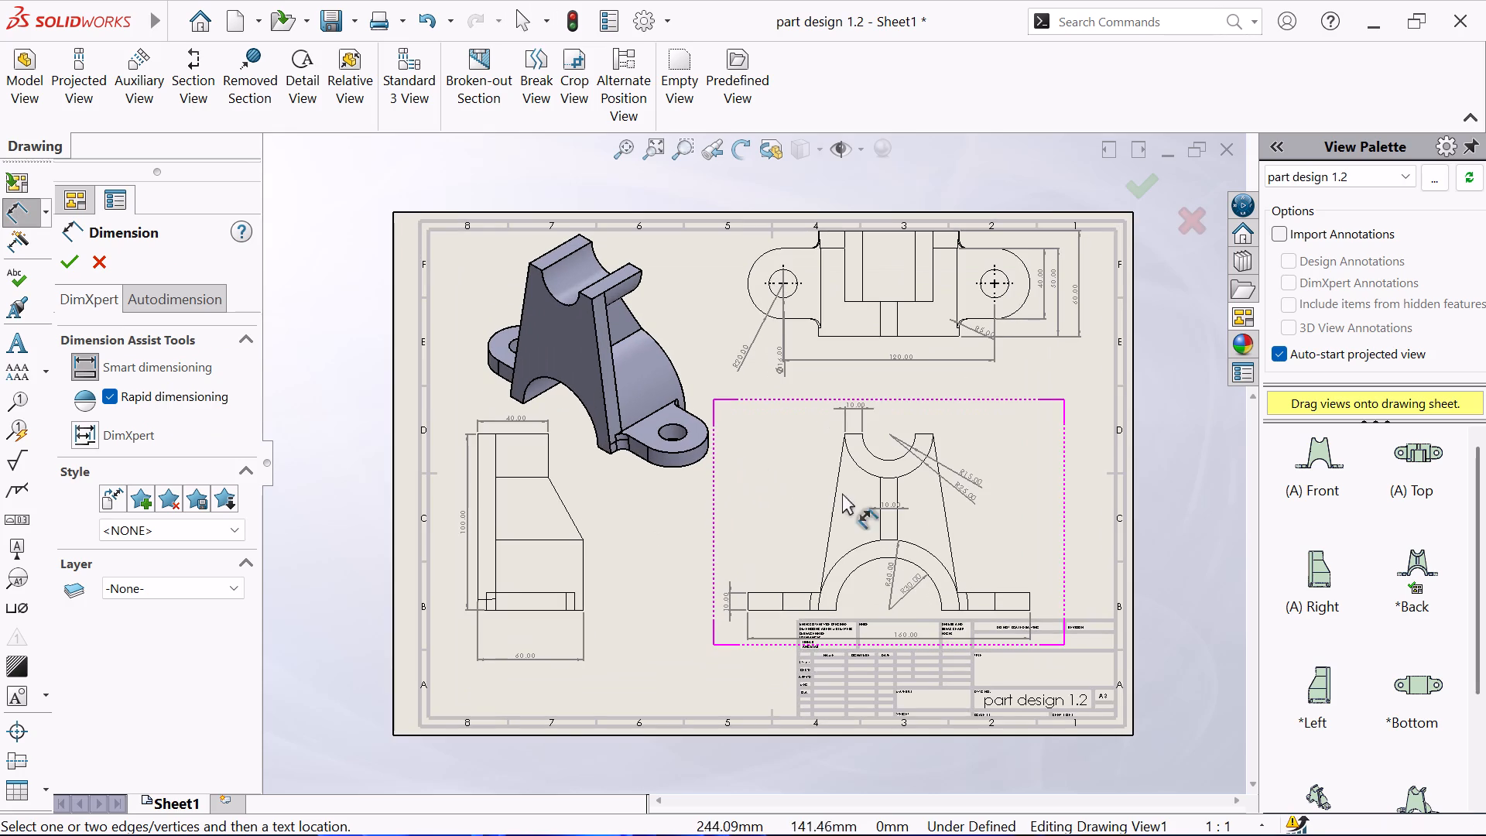
{"action": "scroll", "coordinate": [859, 502], "scroll_direction": "down", "scroll_amount": 2}
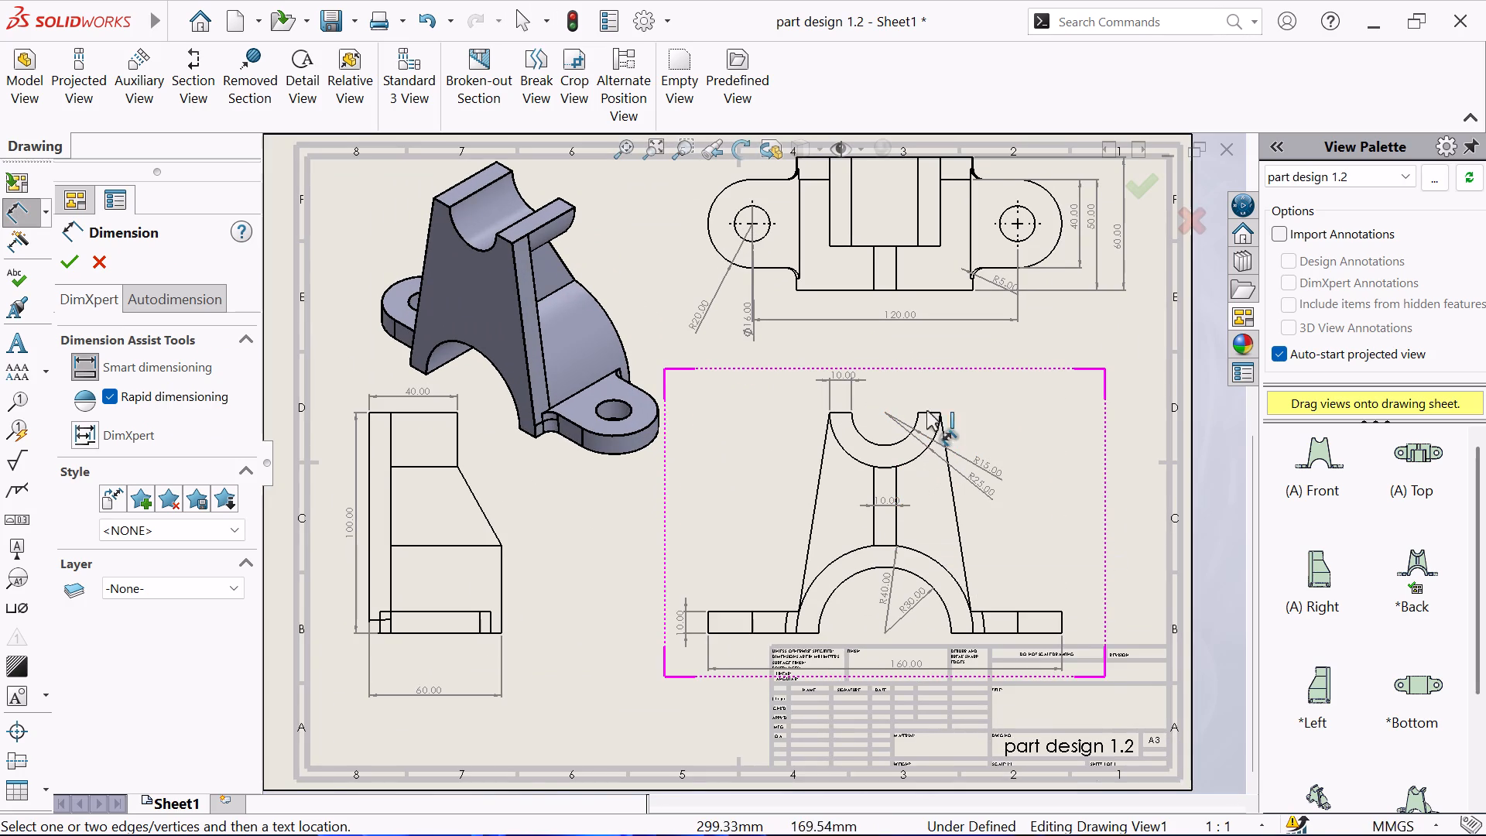
{"action": "left_click", "coordinate": [926, 412]}
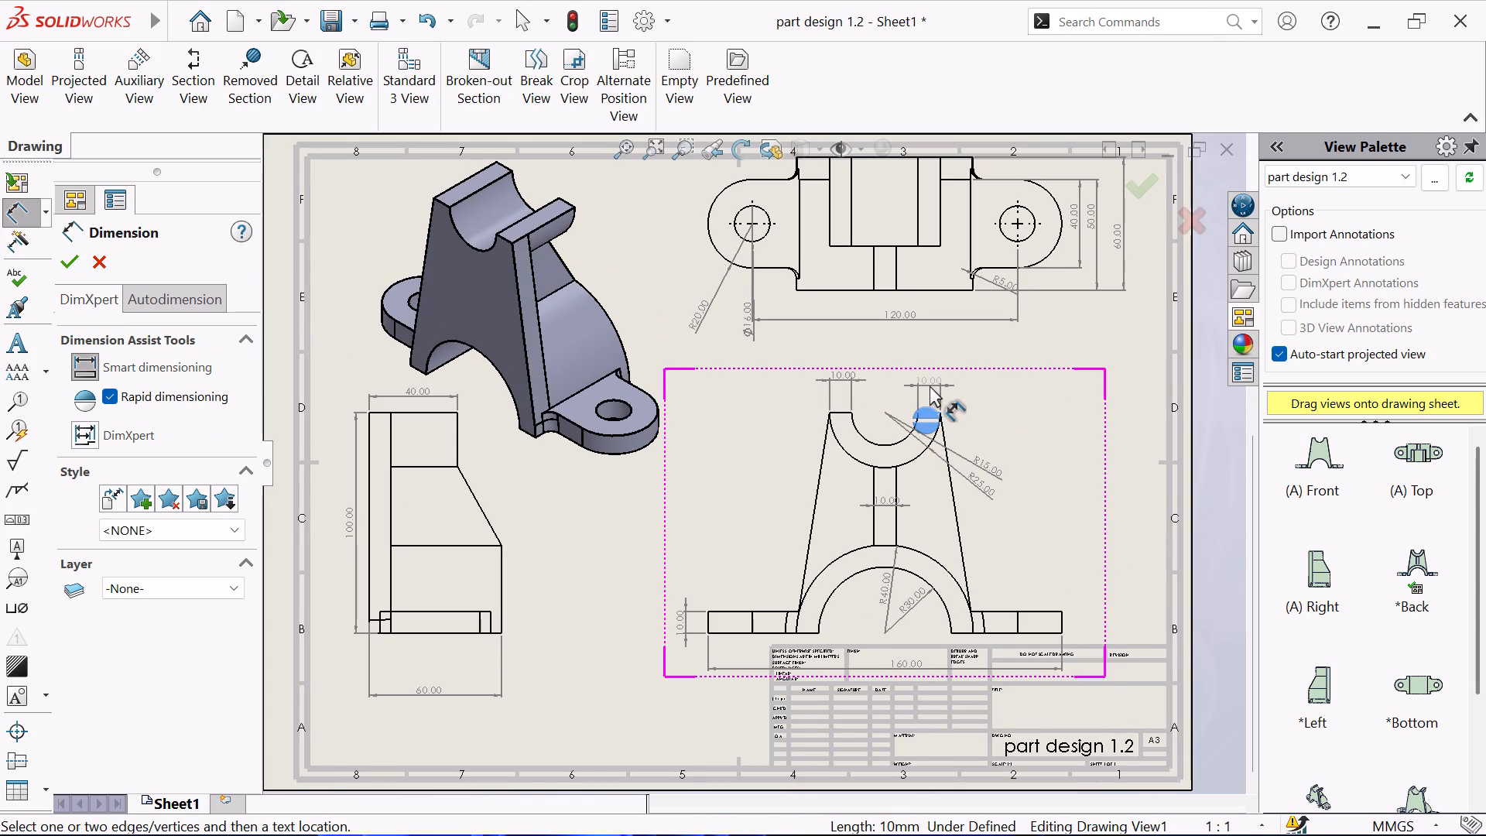
{"action": "left_click", "coordinate": [930, 382]}
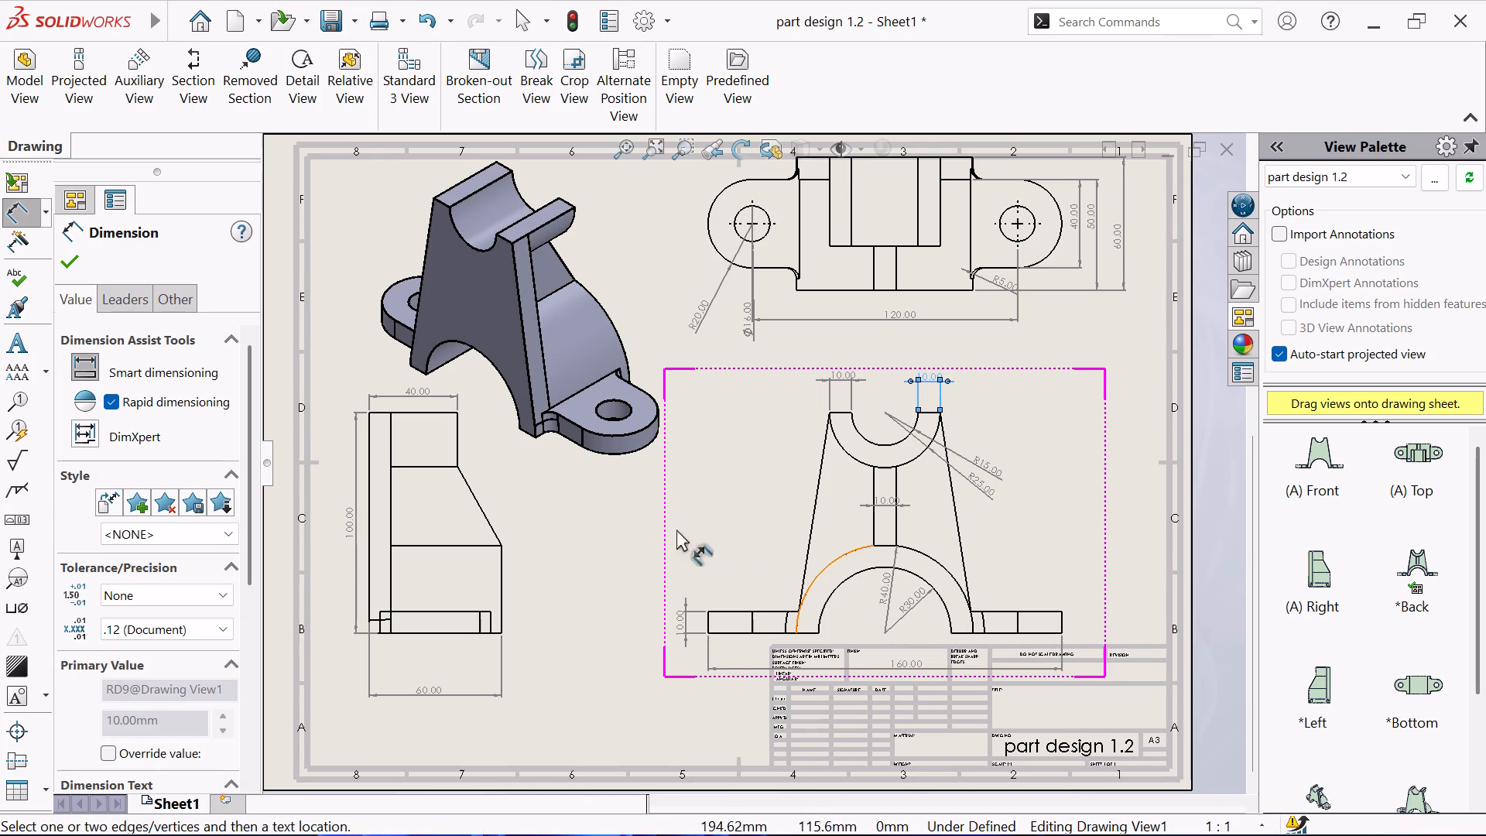
{"action": "right_click", "coordinate": [574, 498]}
{"action": "left_click", "coordinate": [618, 592]}
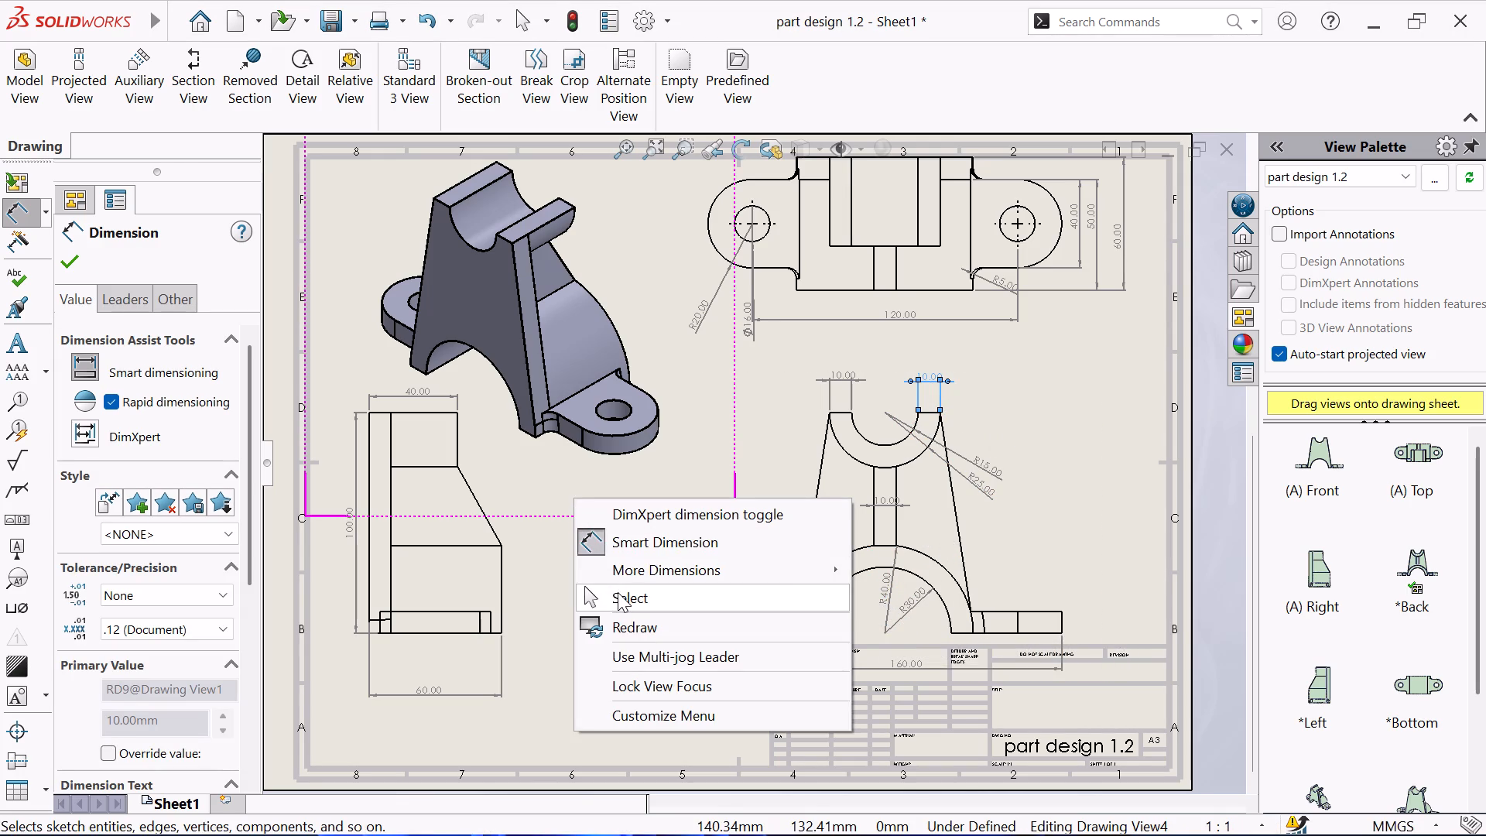
Finish dimensioning and save the drawing in the solid modelling folder under the name "part design 1.2 draftting".
{"action": "scroll", "coordinate": [802, 478], "scroll_direction": "up", "scroll_amount": 1}
{"action": "left_click", "coordinate": [613, 533]}
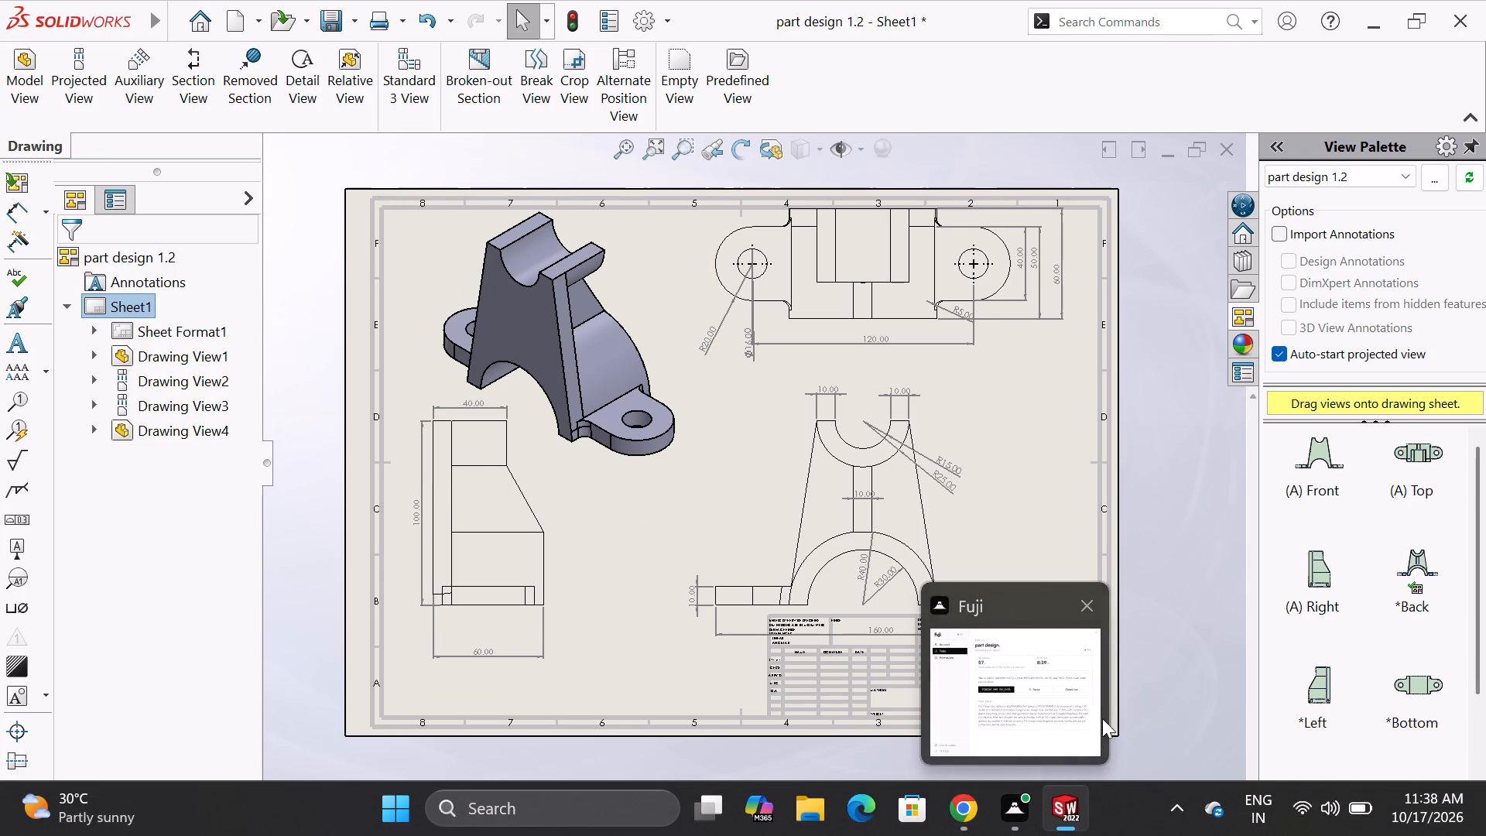
{"action": "scroll", "coordinate": [836, 399], "scroll_direction": "up", "scroll_amount": 1}
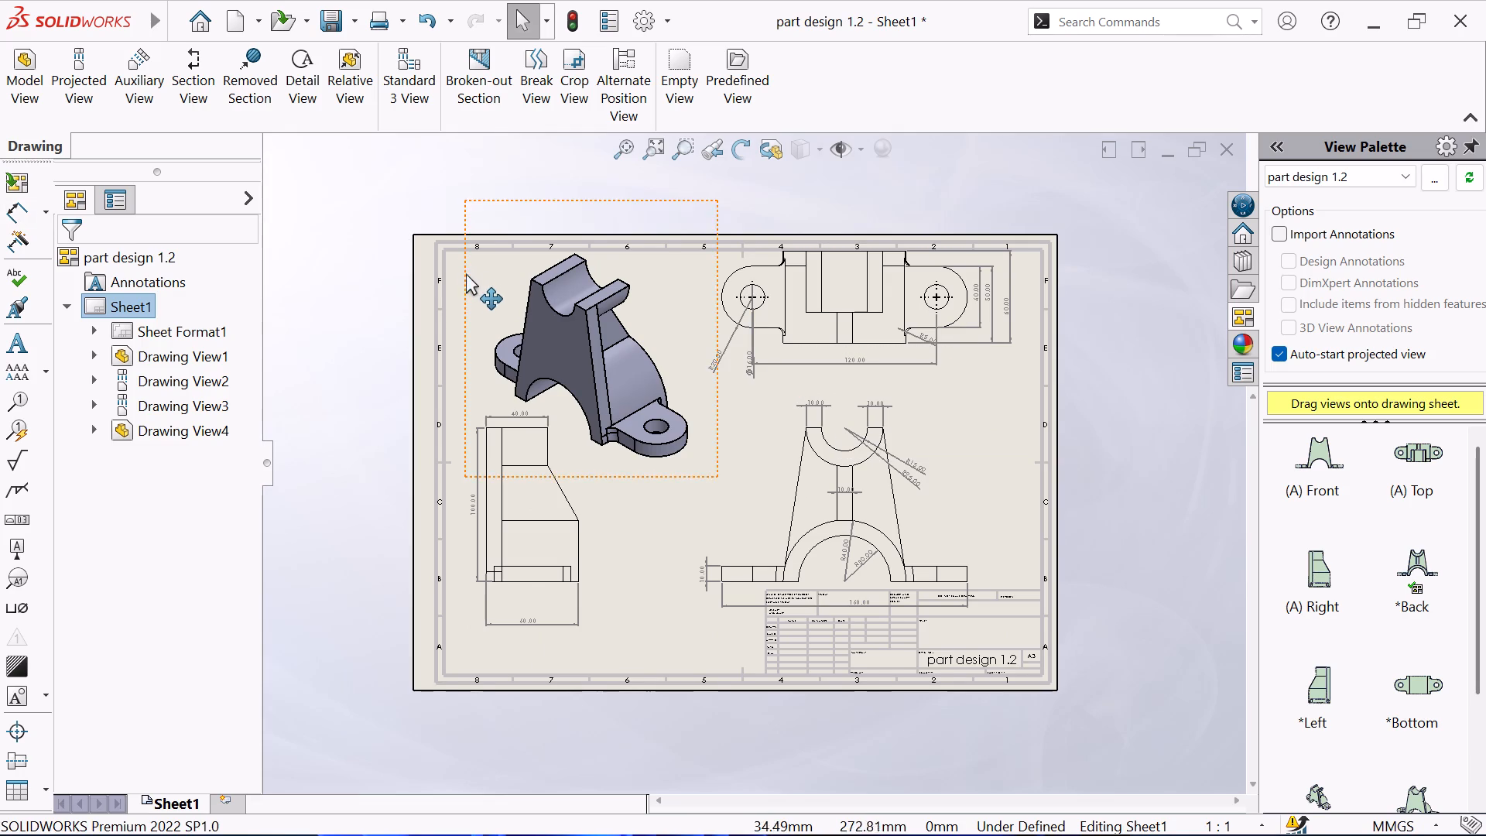
{"action": "scroll", "coordinate": [467, 275], "scroll_direction": "down", "scroll_amount": 1}
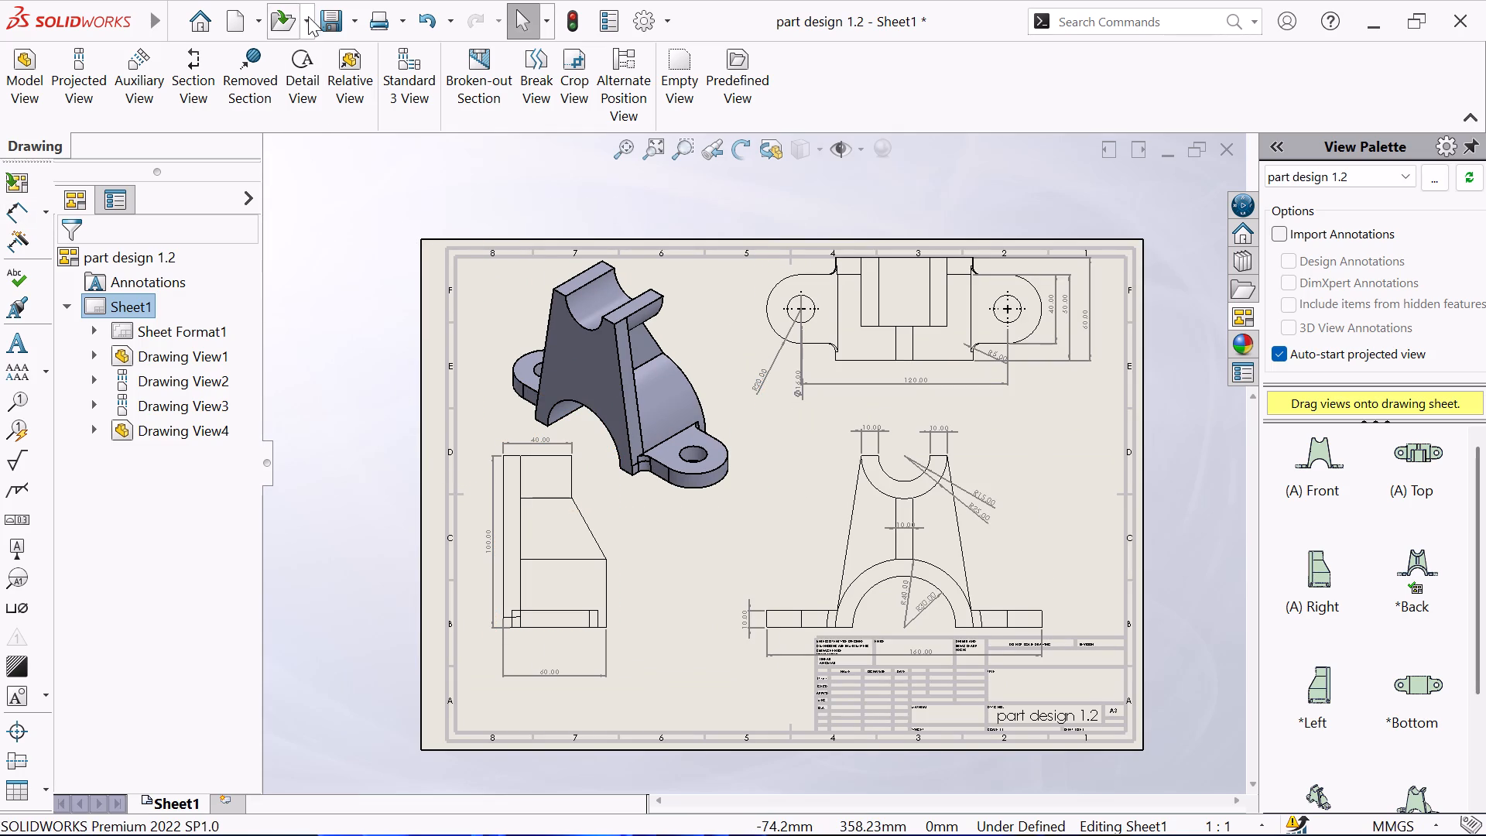
{"action": "left_click", "coordinate": [351, 15]}
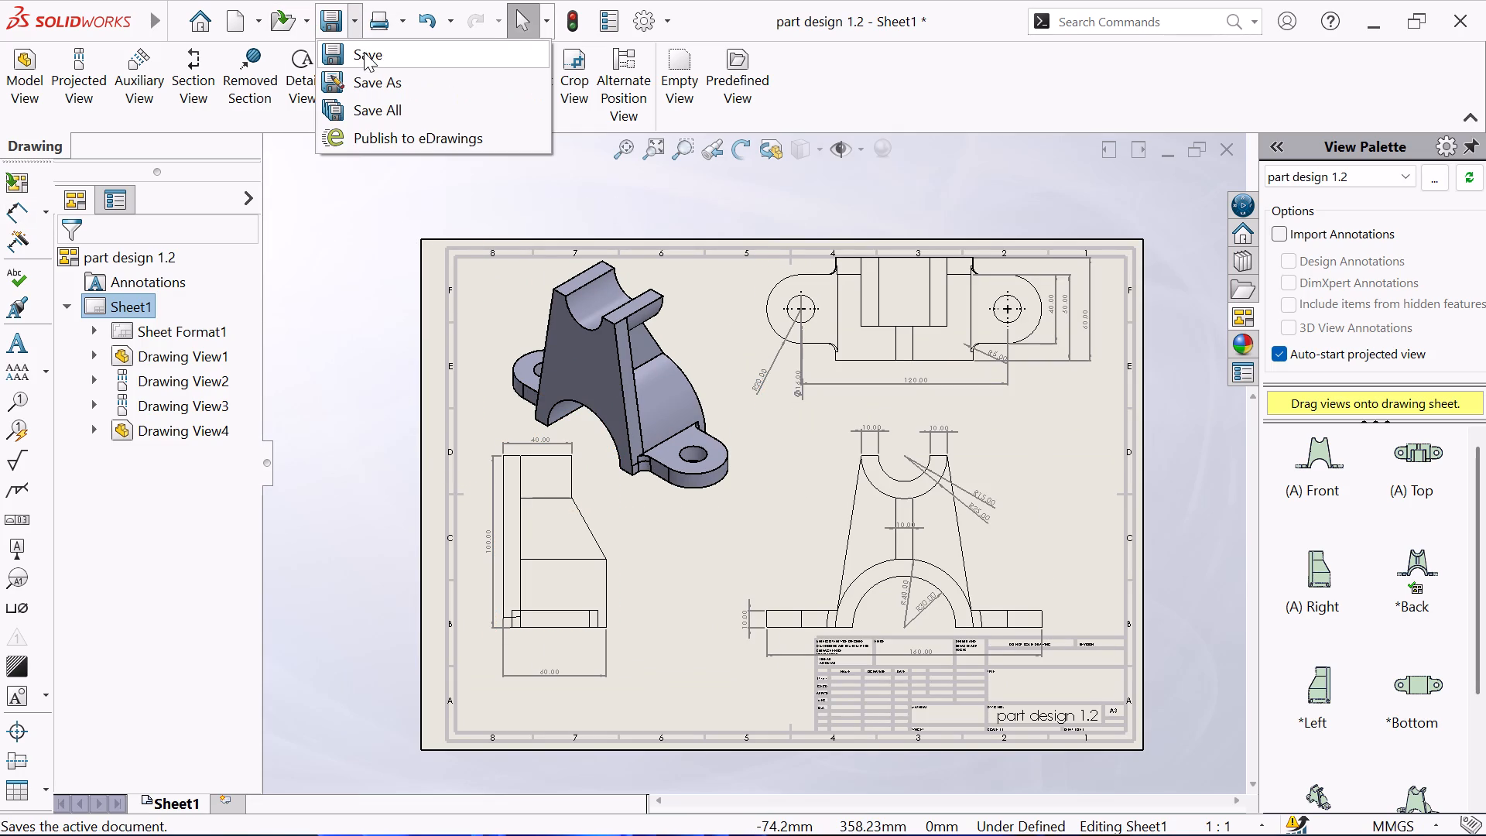
{"action": "left_click", "coordinate": [365, 53]}
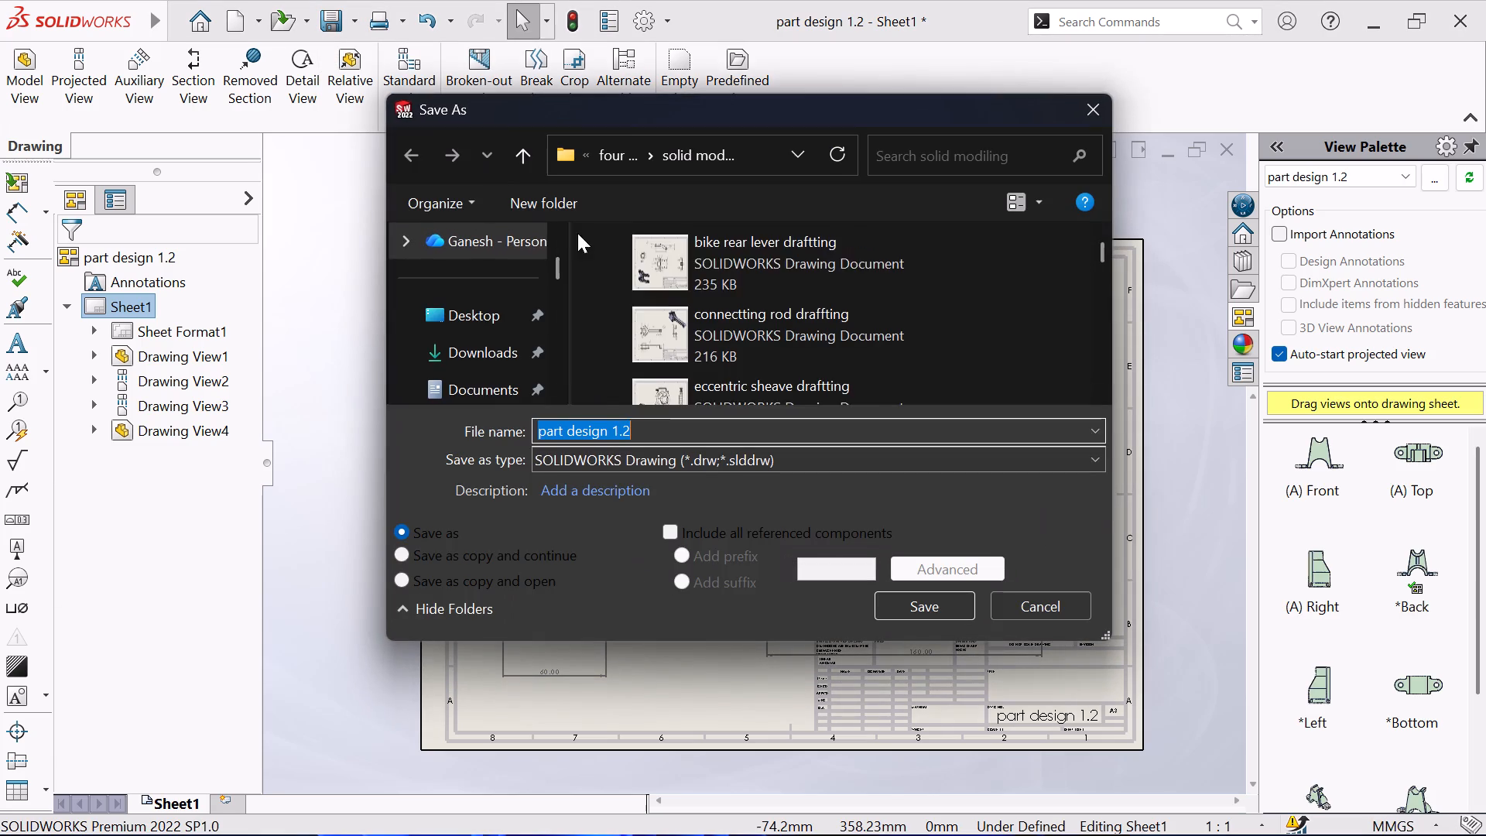
{"action": "left_click", "coordinate": [697, 429]}
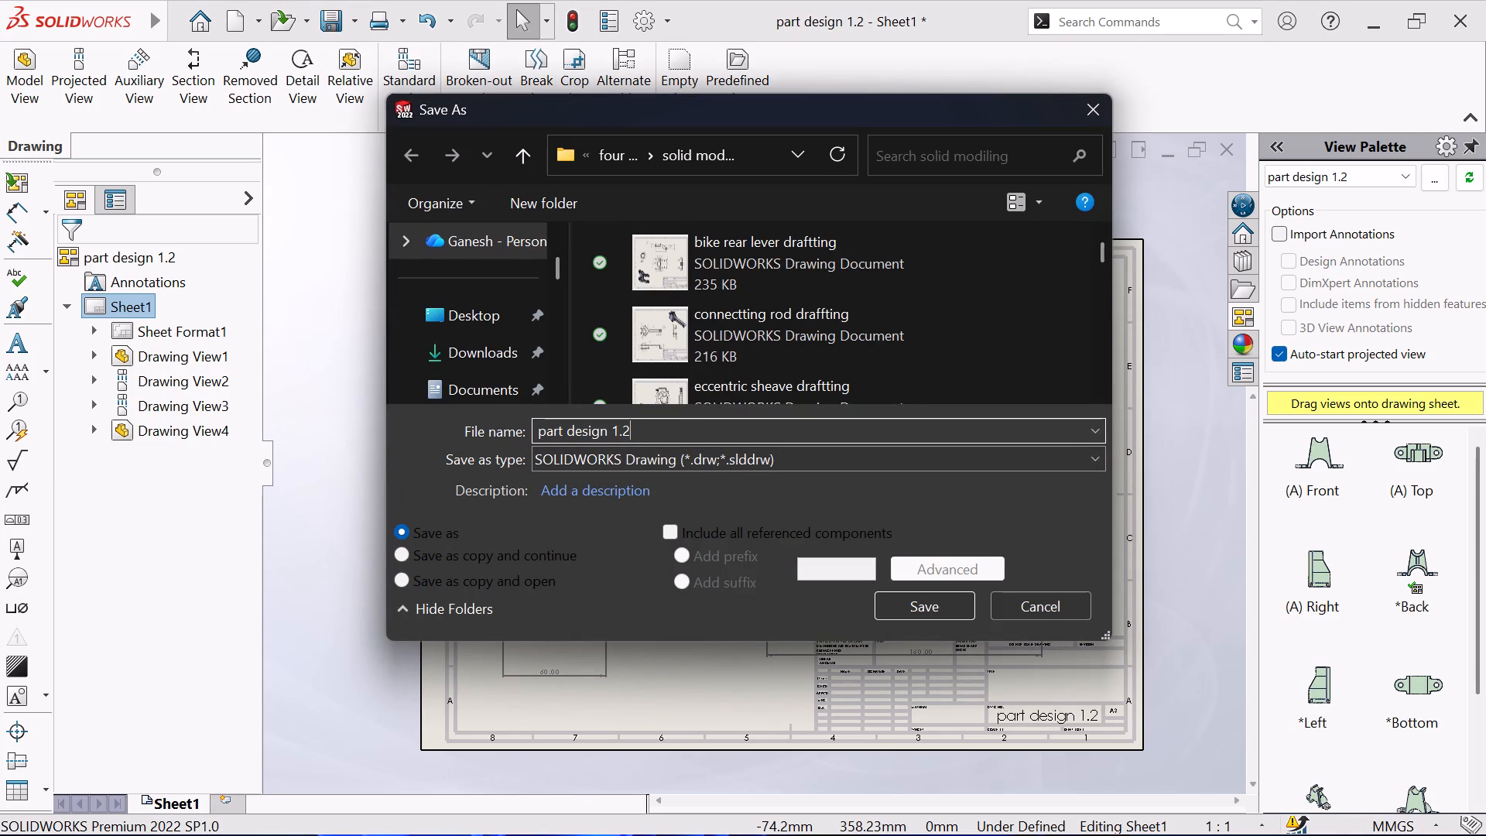
{"action": "key", "text": "space"}
{"action": "type", "text": "dra"}
{"action": "type", "text": "ftti"}
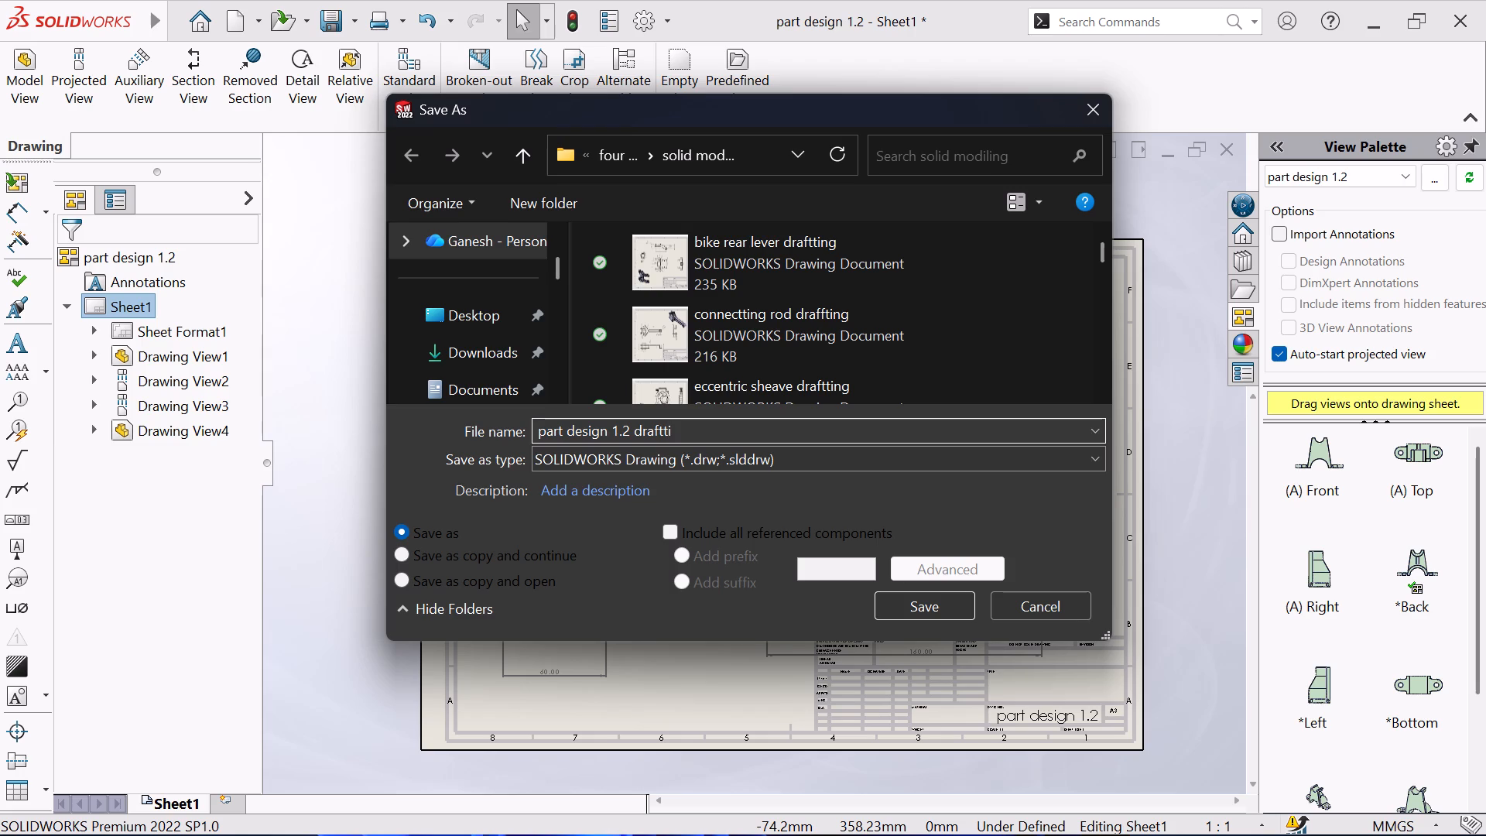
{"action": "type", "text": "ng"}
{"action": "key", "text": "Return"}
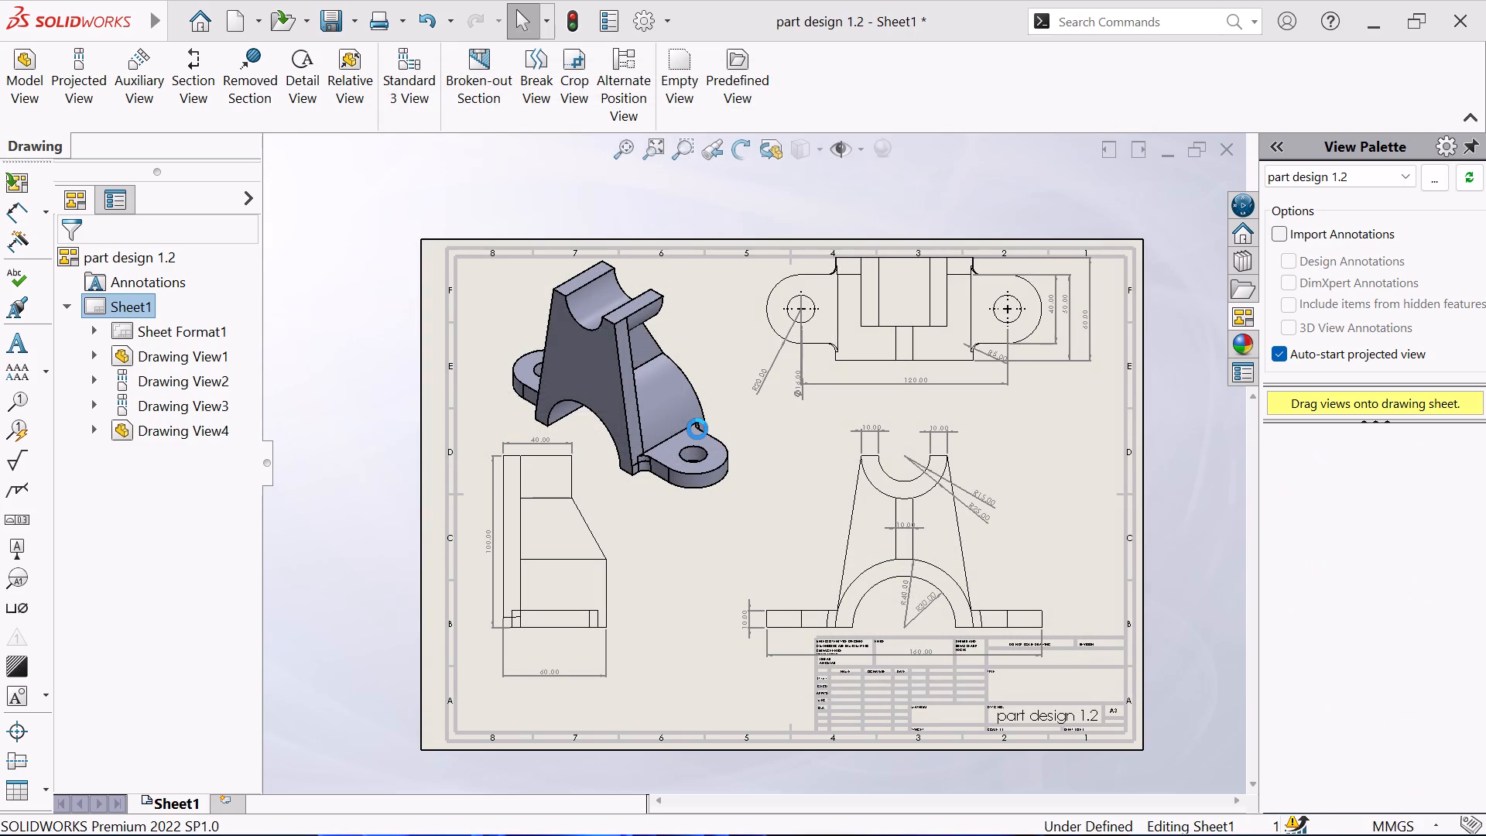
{"action": "scroll", "coordinate": [707, 427], "scroll_direction": "up", "scroll_amount": 3}
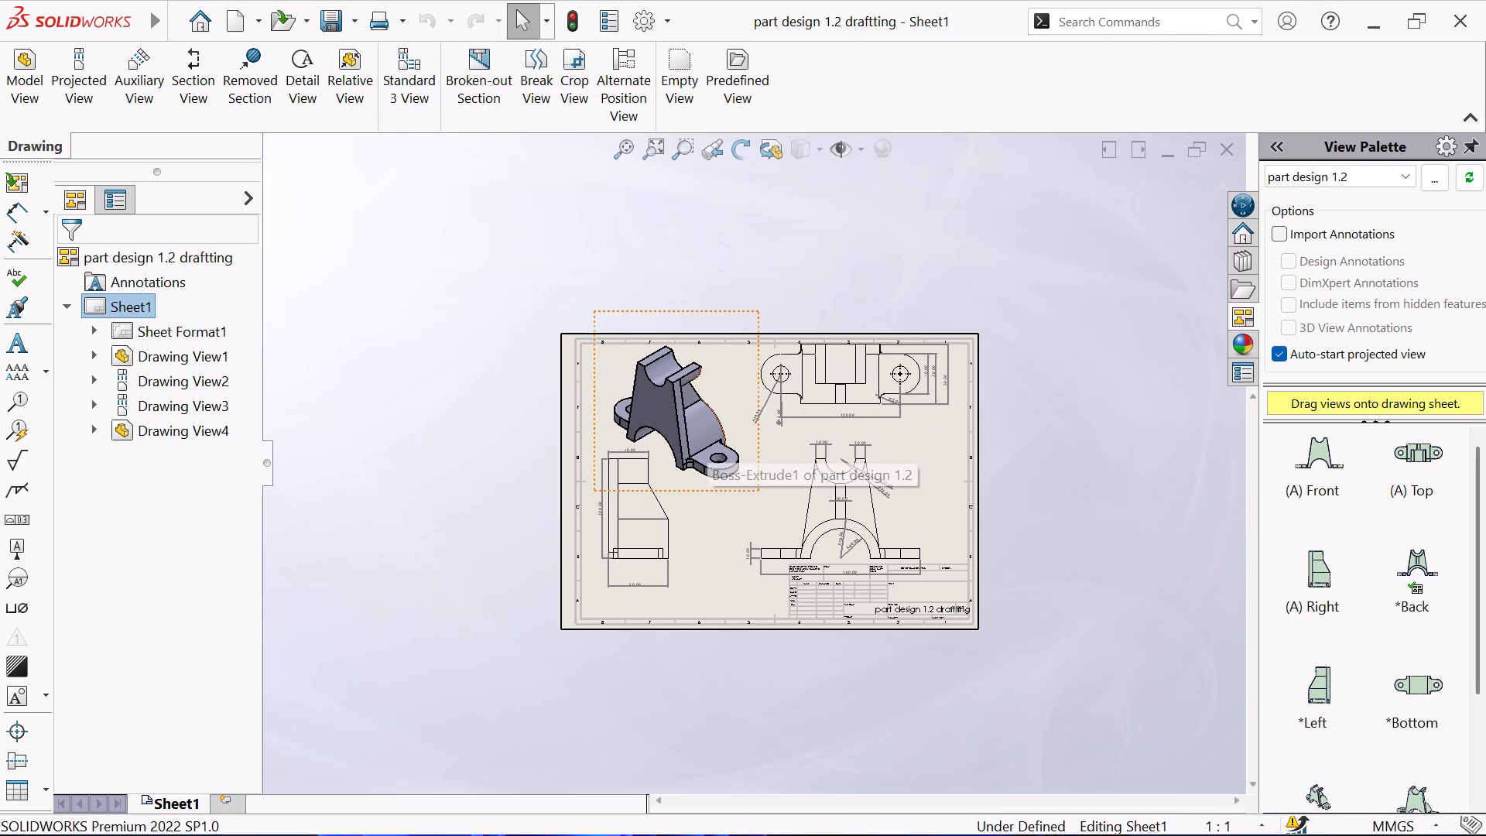
{"action": "scroll", "coordinate": [753, 536], "scroll_direction": "down", "scroll_amount": 2}
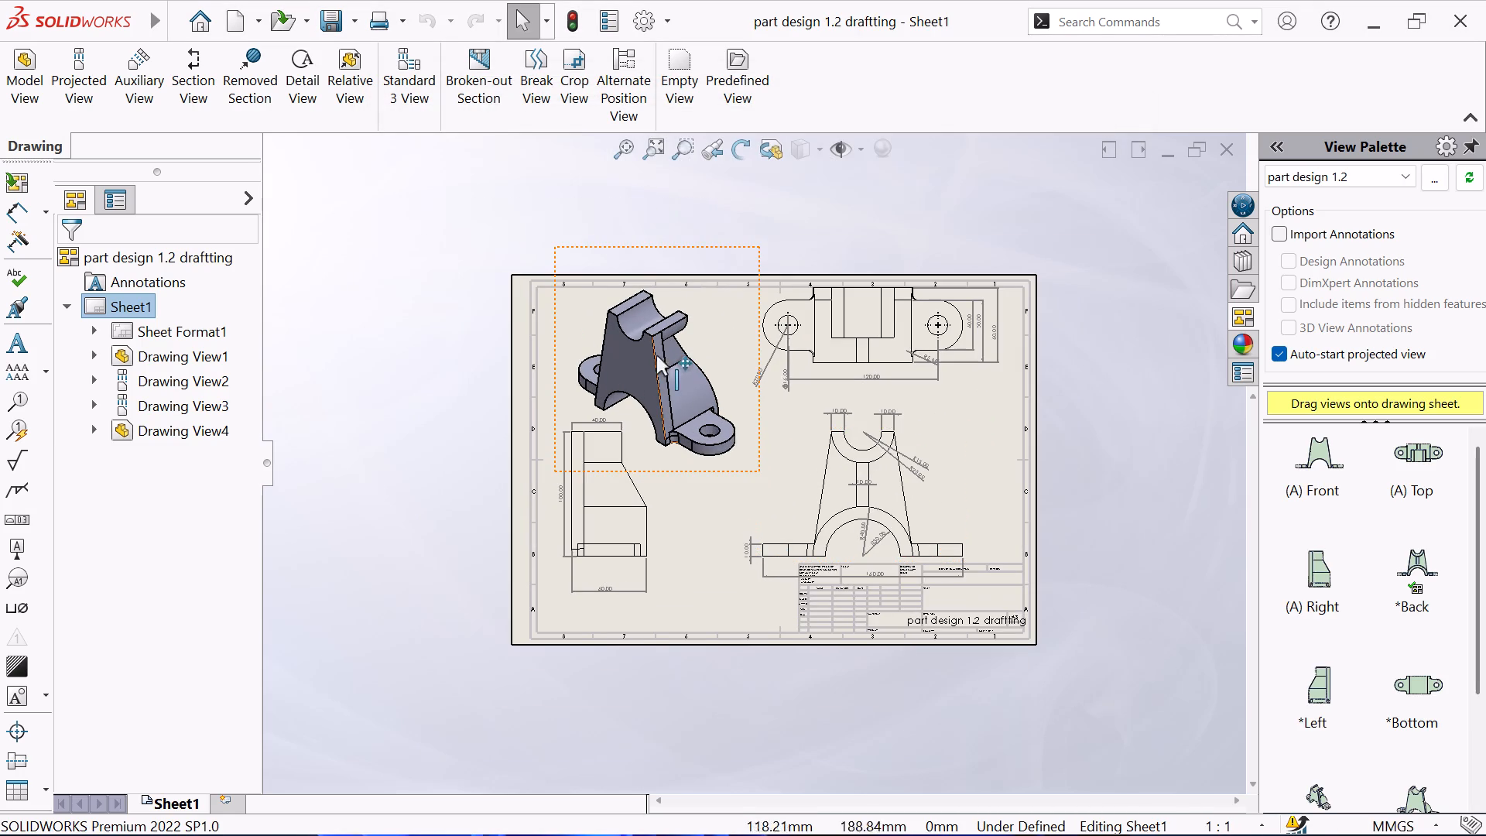
{"action": "left_click", "coordinate": [351, 27]}
{"action": "left_click", "coordinate": [353, 48]}
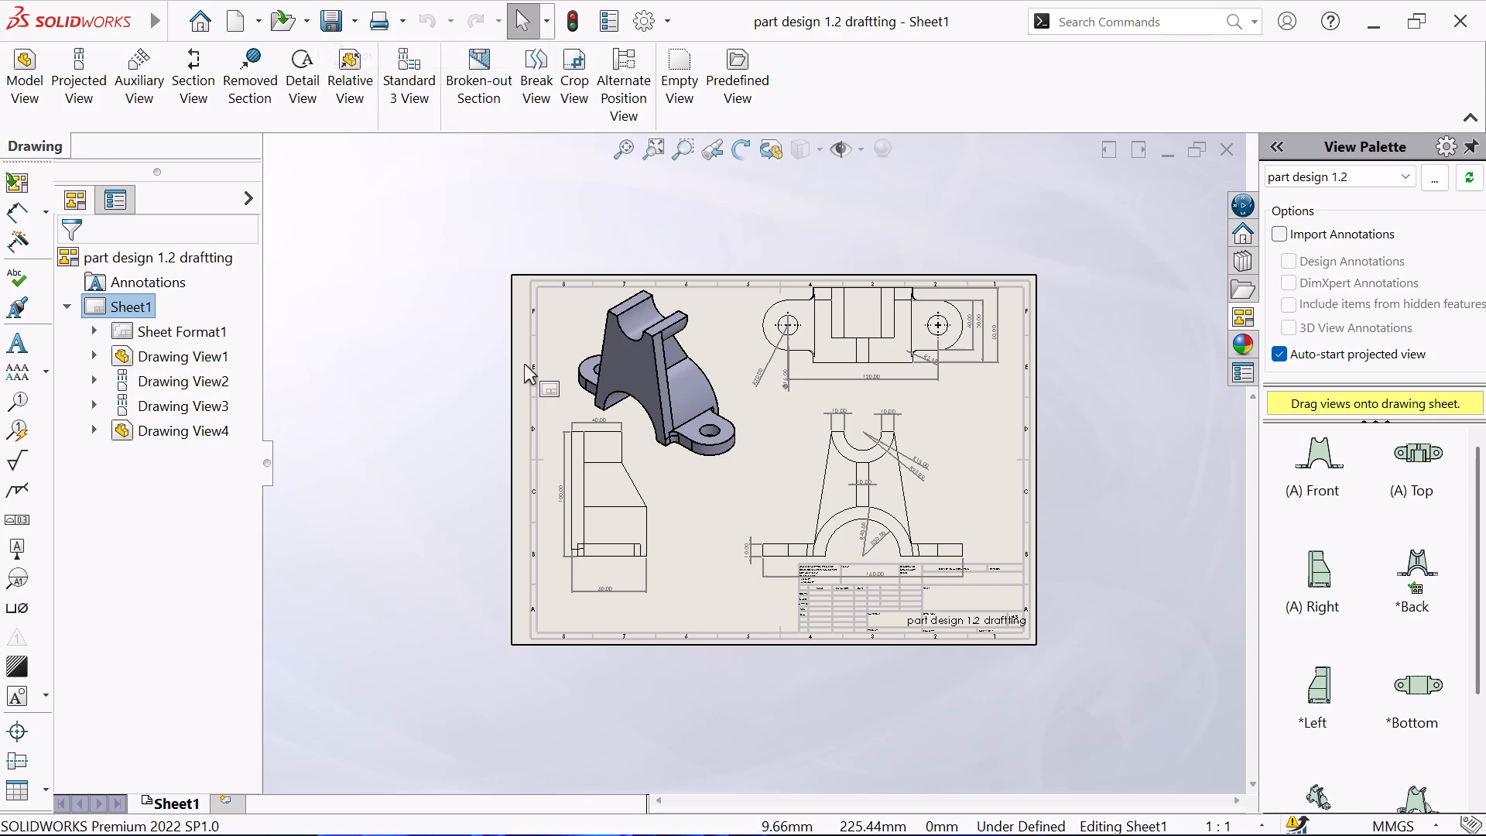
Set the side view's display style to Hidden Lines Visible.
{"action": "scroll", "coordinate": [700, 446], "scroll_direction": "down", "scroll_amount": 2}
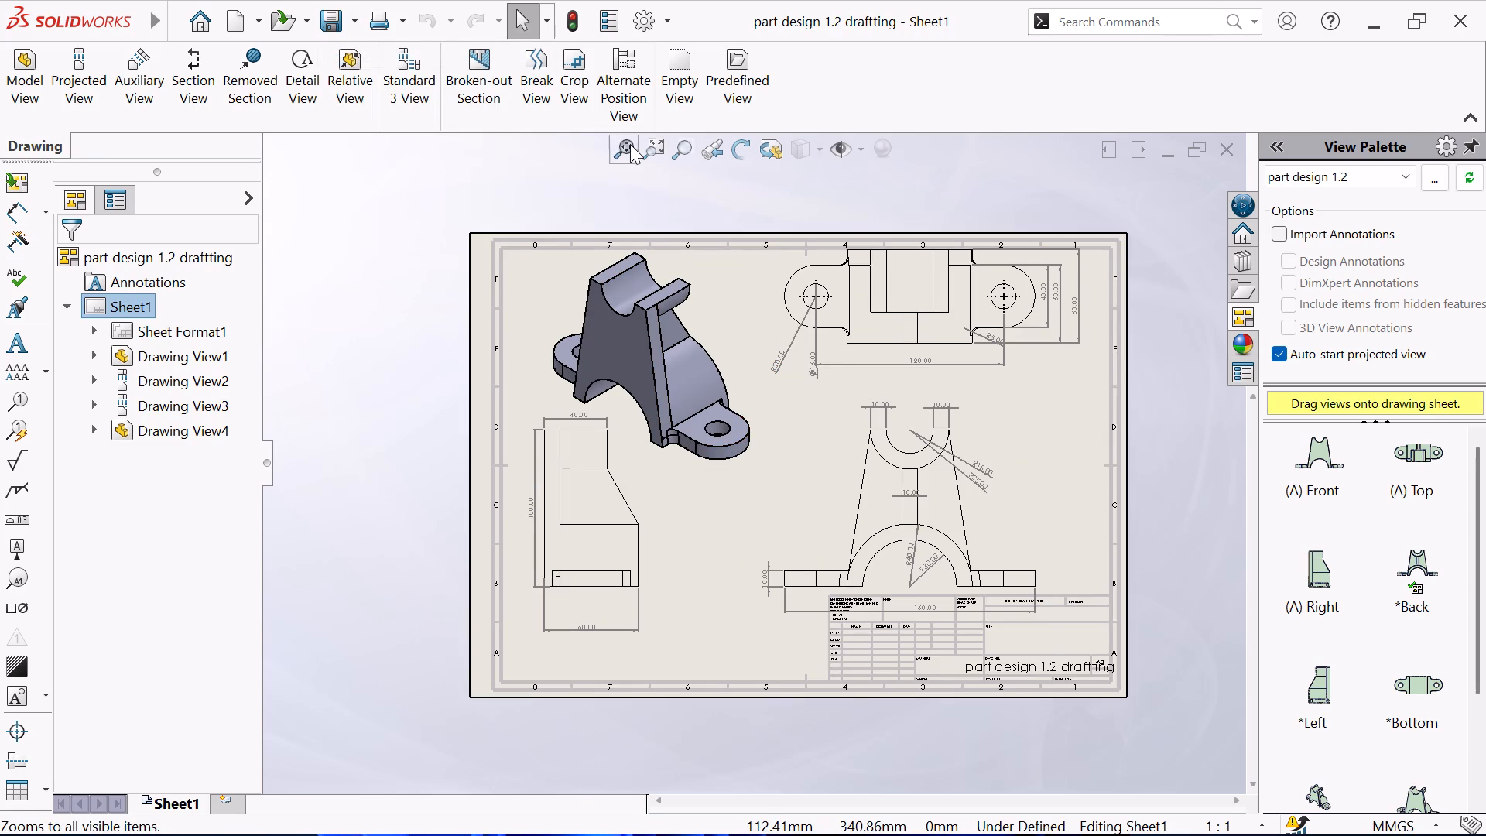
{"action": "left_click", "coordinate": [630, 142]}
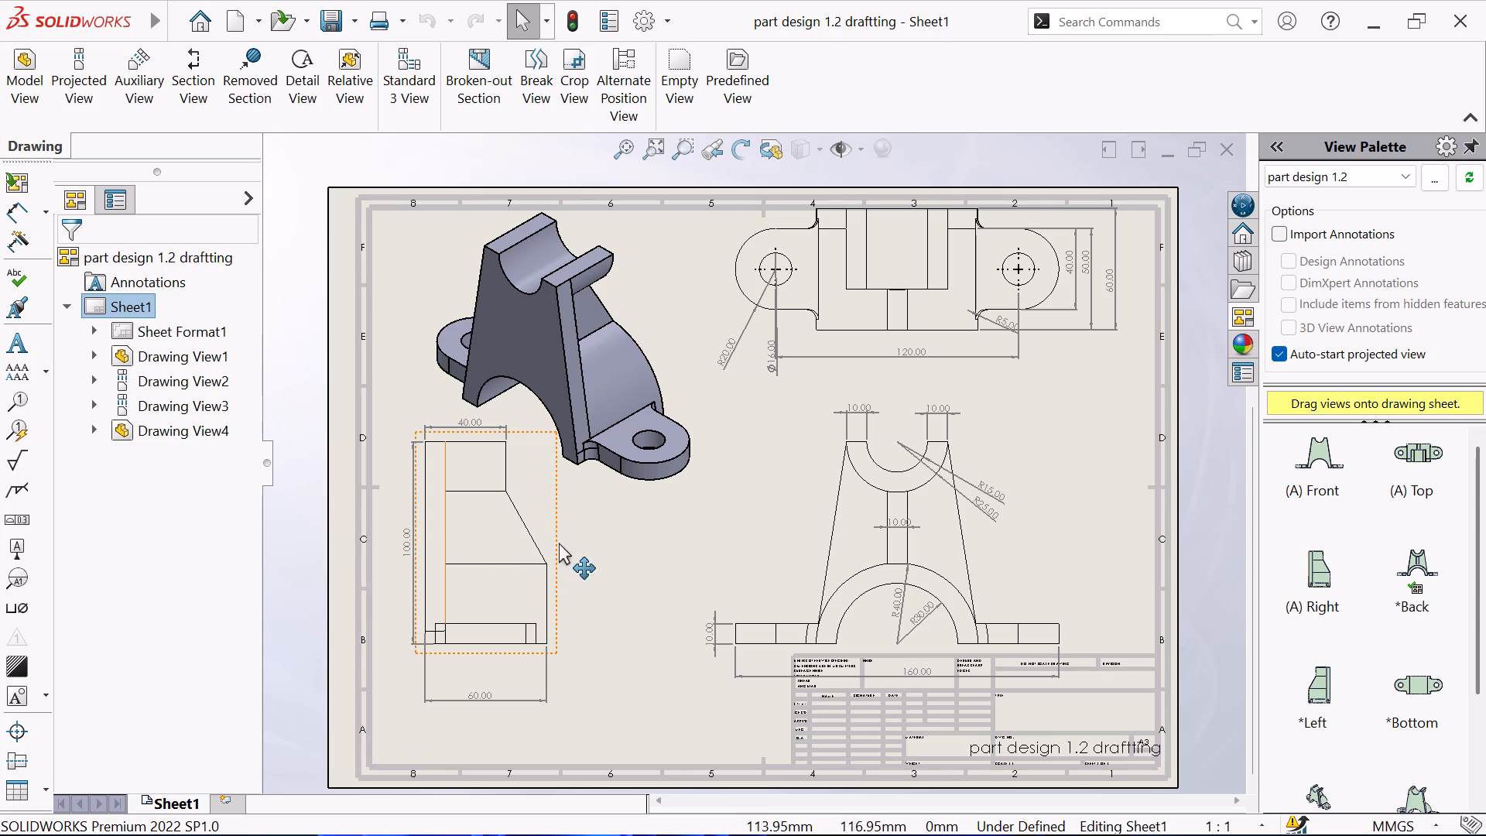
{"action": "left_click", "coordinate": [550, 501]}
{"action": "scroll", "coordinate": [193, 694], "scroll_direction": "down", "scroll_amount": 1}
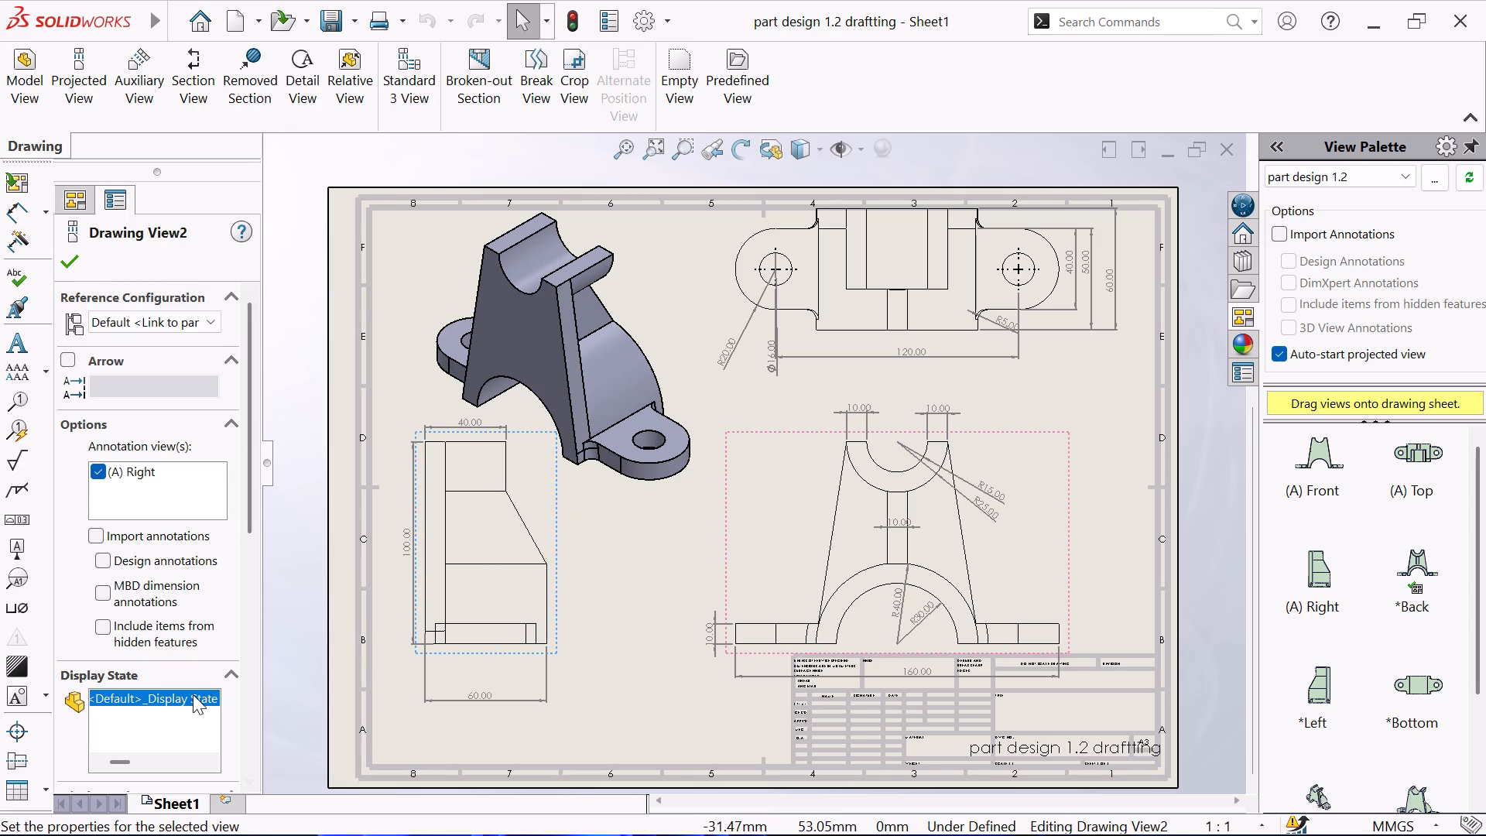
{"action": "scroll", "coordinate": [193, 694], "scroll_direction": "down", "scroll_amount": 2}
{"action": "scroll", "coordinate": [167, 823], "scroll_direction": "down", "scroll_amount": 1}
{"action": "scroll", "coordinate": [224, 701], "scroll_direction": "down", "scroll_amount": 2}
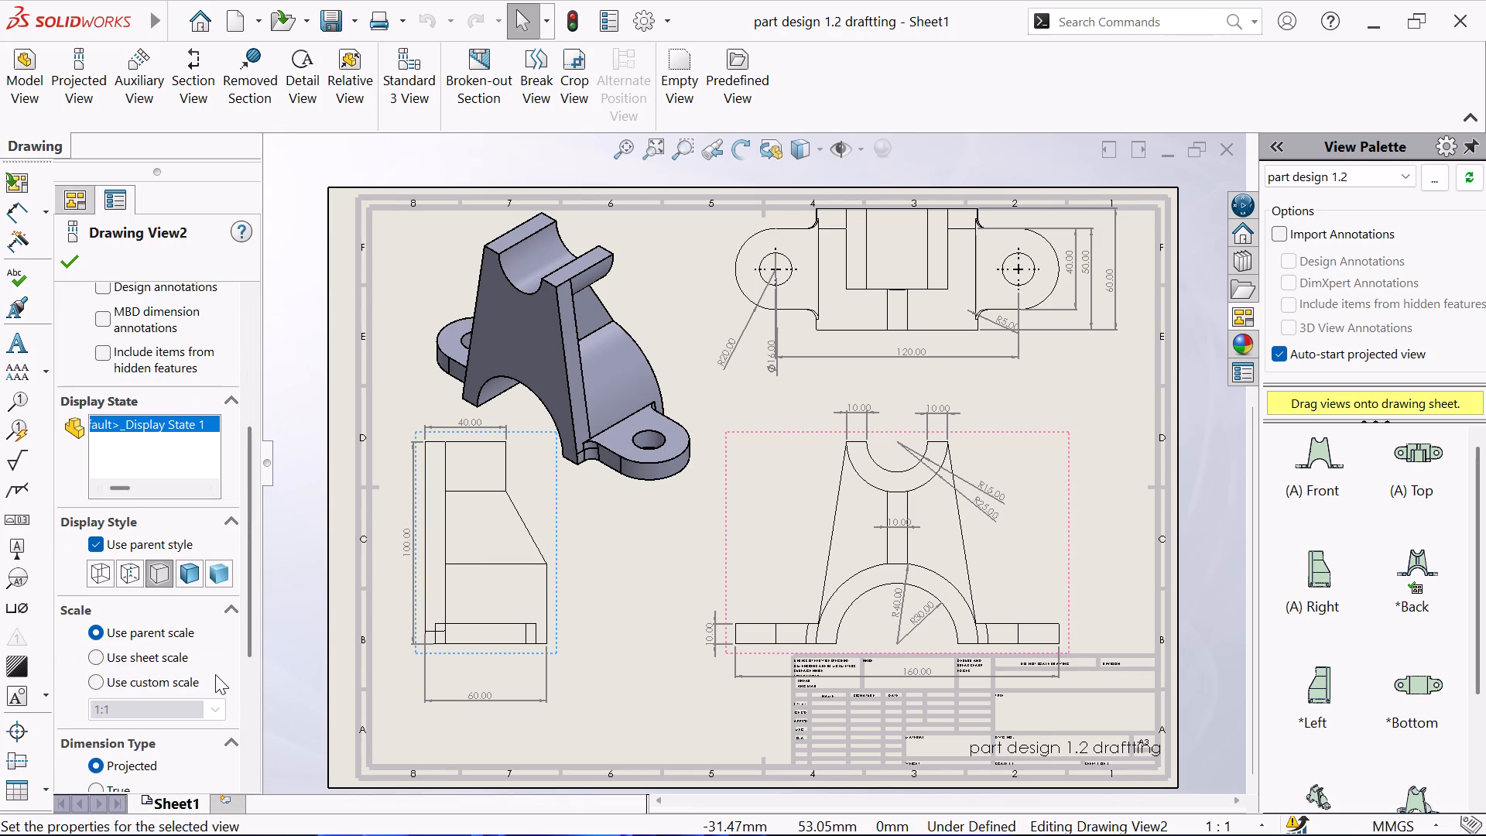
{"action": "left_click", "coordinate": [133, 574]}
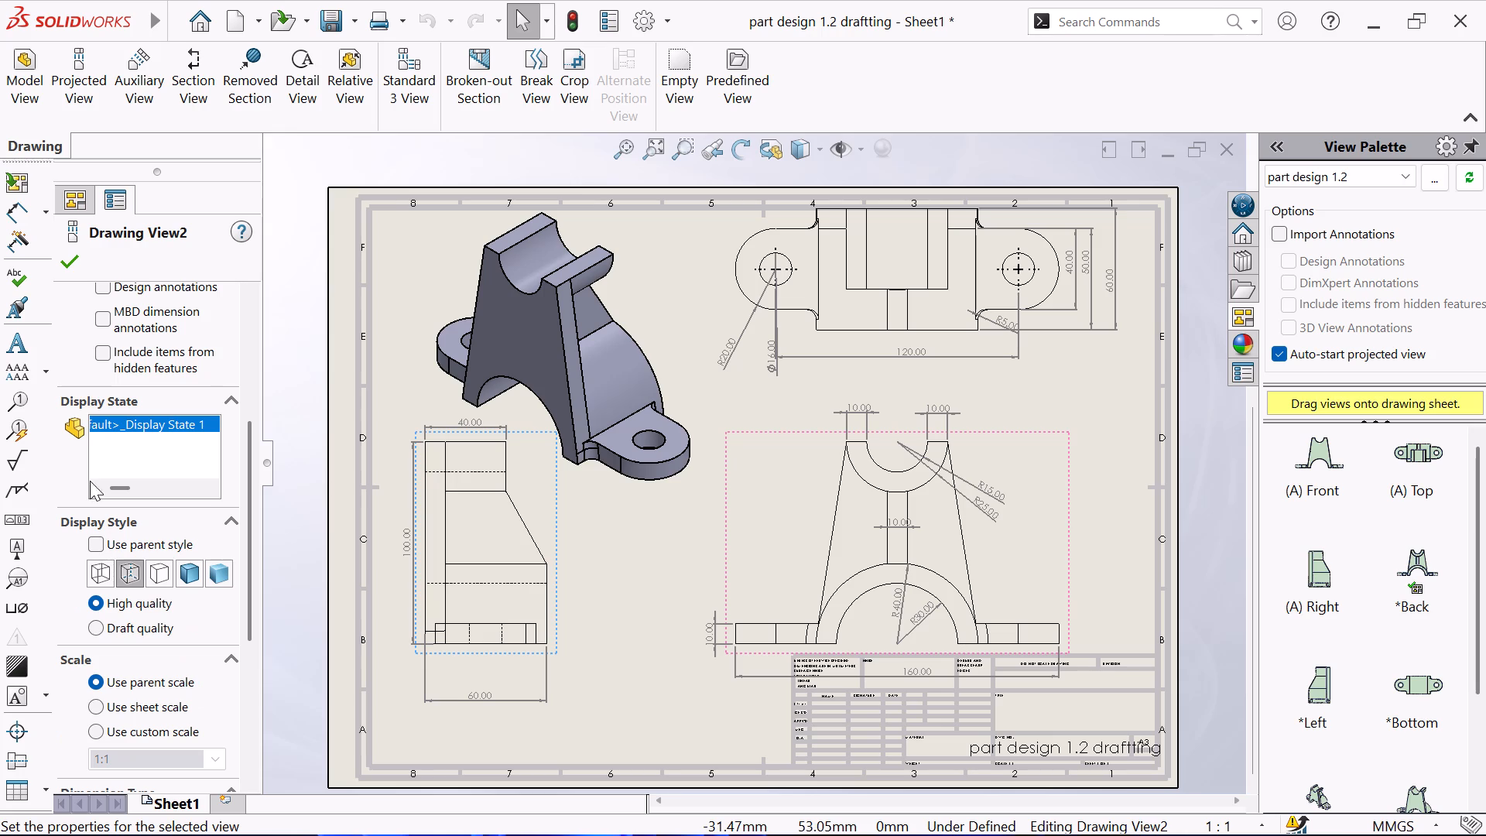
Dimension the side view's height from the base edge to the uppermost hidden line, placing it beside the sloped side.
{"action": "left_click", "coordinate": [10, 218]}
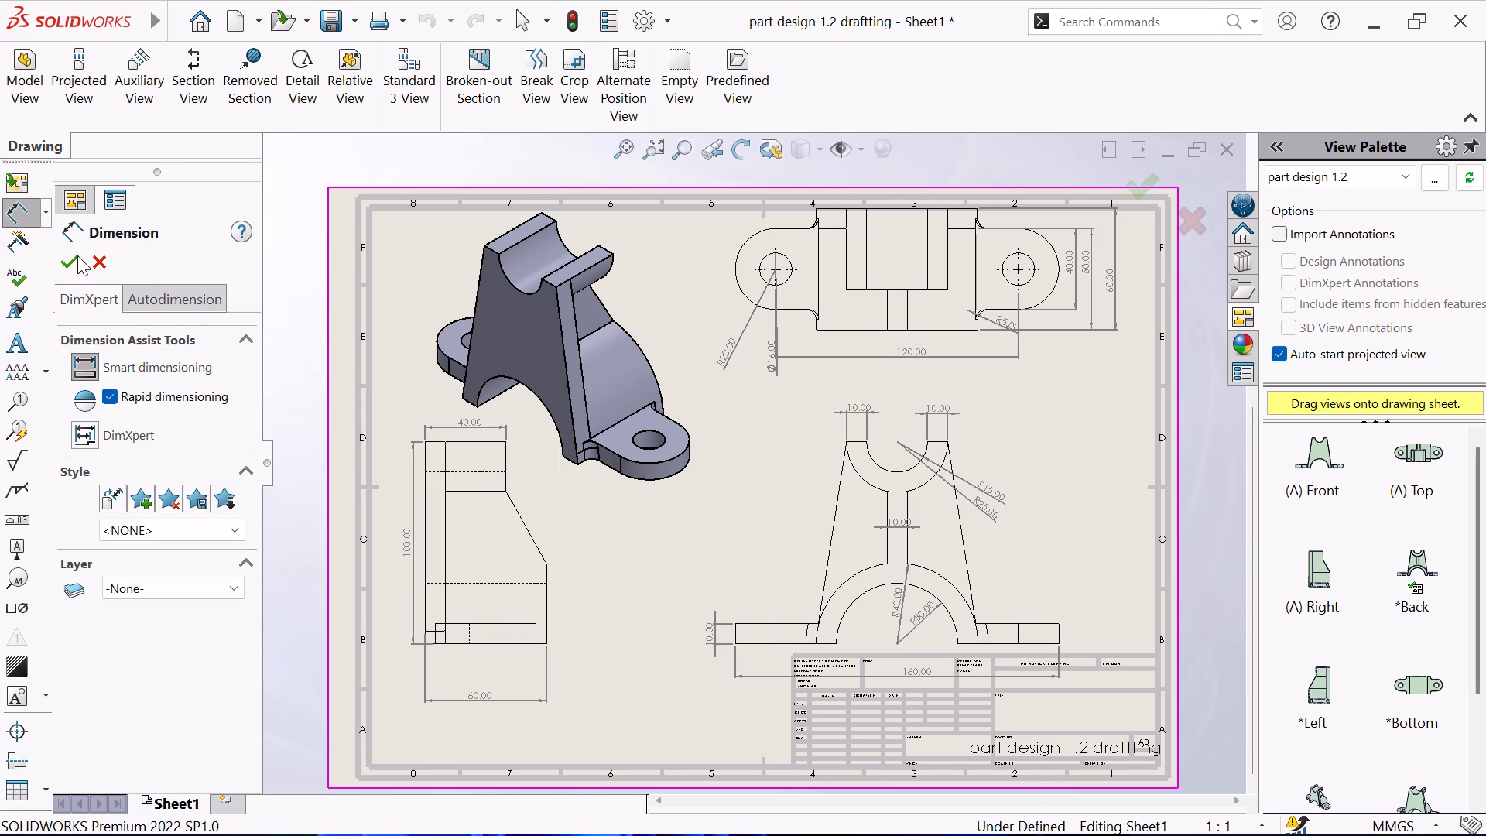
{"action": "left_click", "coordinate": [77, 255]}
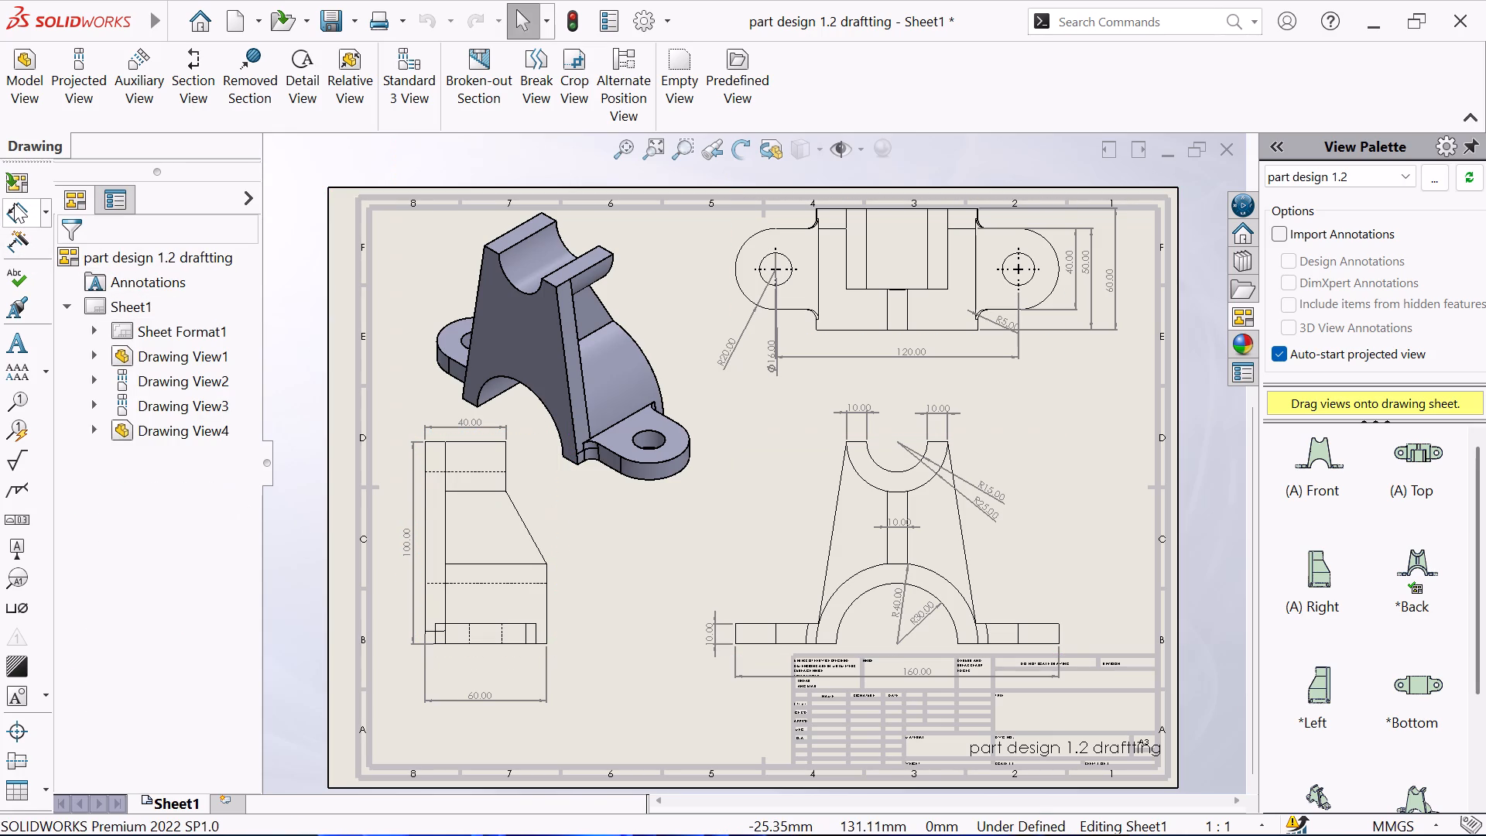
{"action": "left_click", "coordinate": [12, 202]}
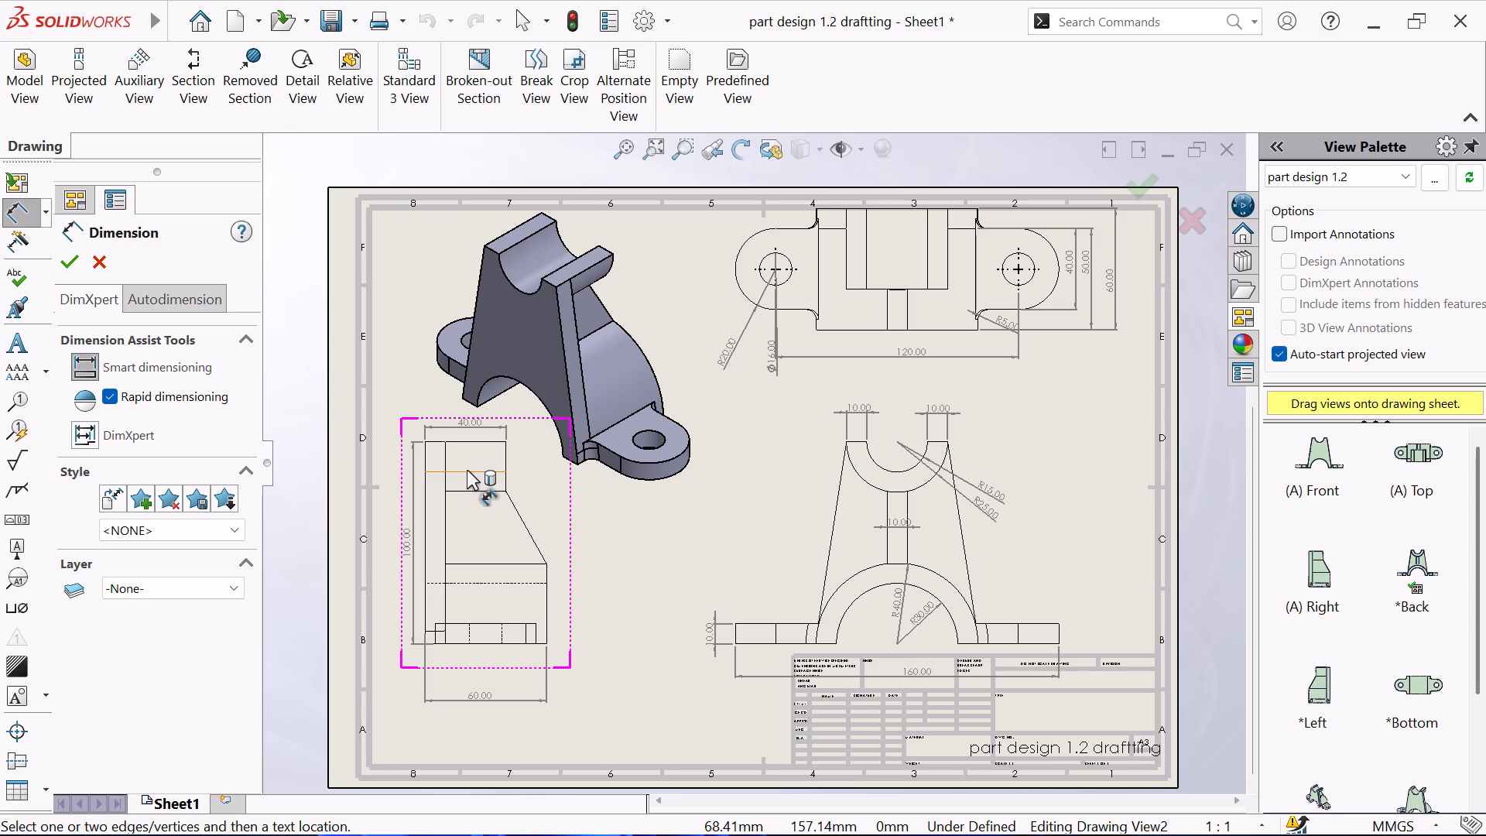
{"action": "left_click", "coordinate": [466, 471]}
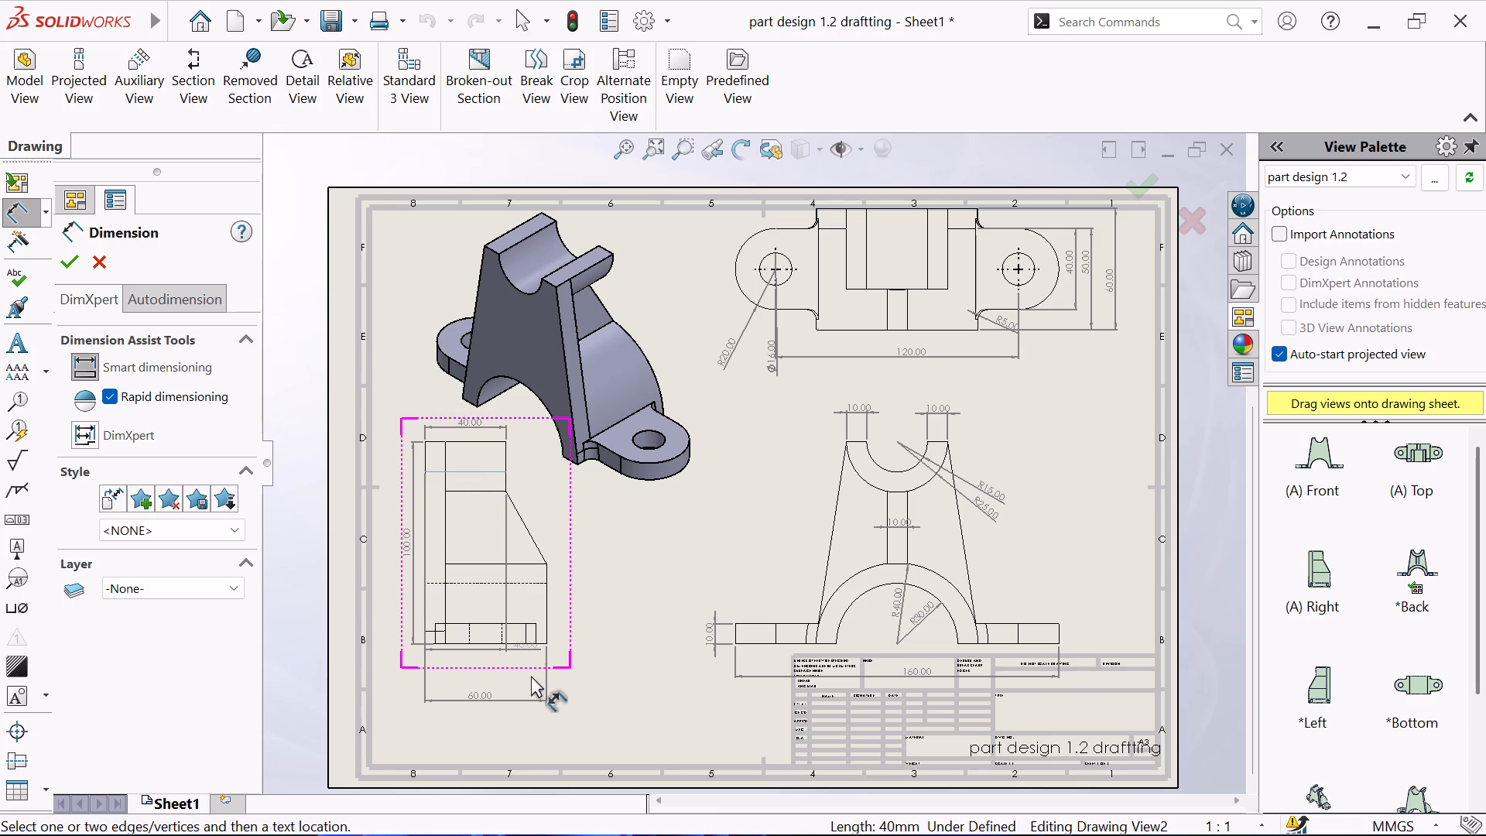
{"action": "left_click", "coordinate": [478, 642]}
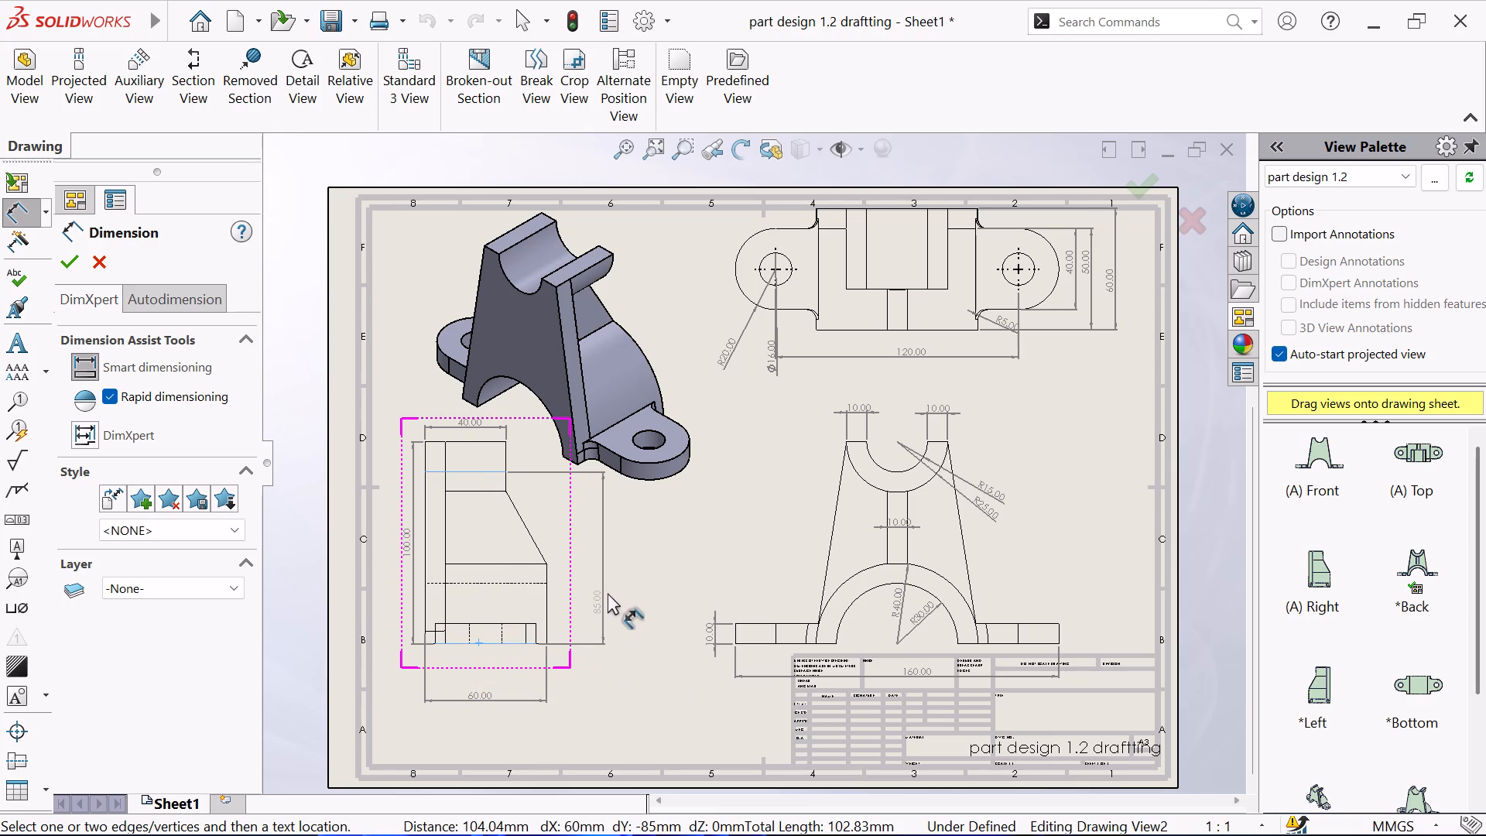
{"action": "left_click", "coordinate": [583, 545]}
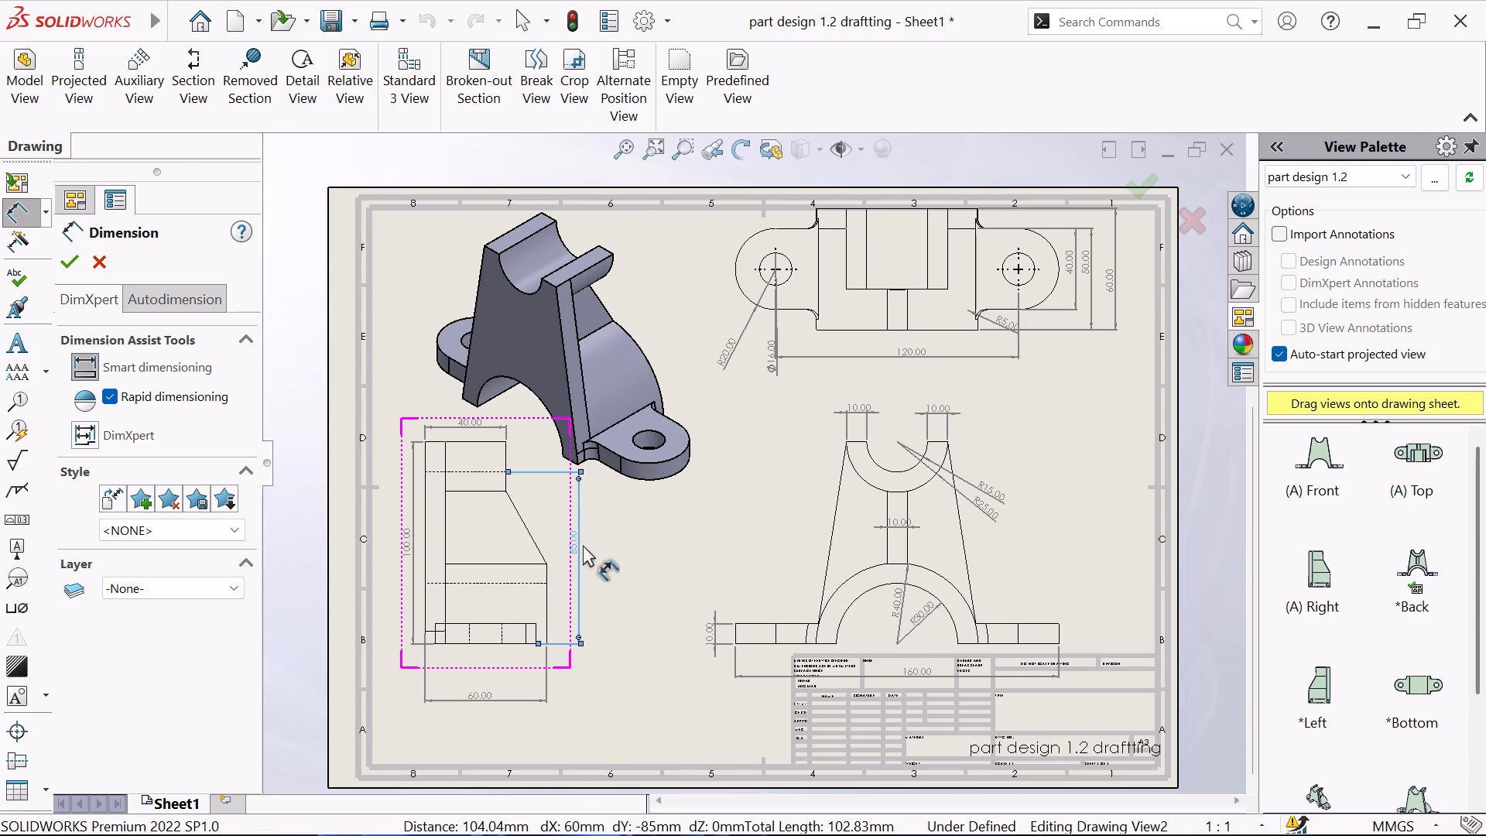
{"action": "right_click", "coordinate": [628, 583]}
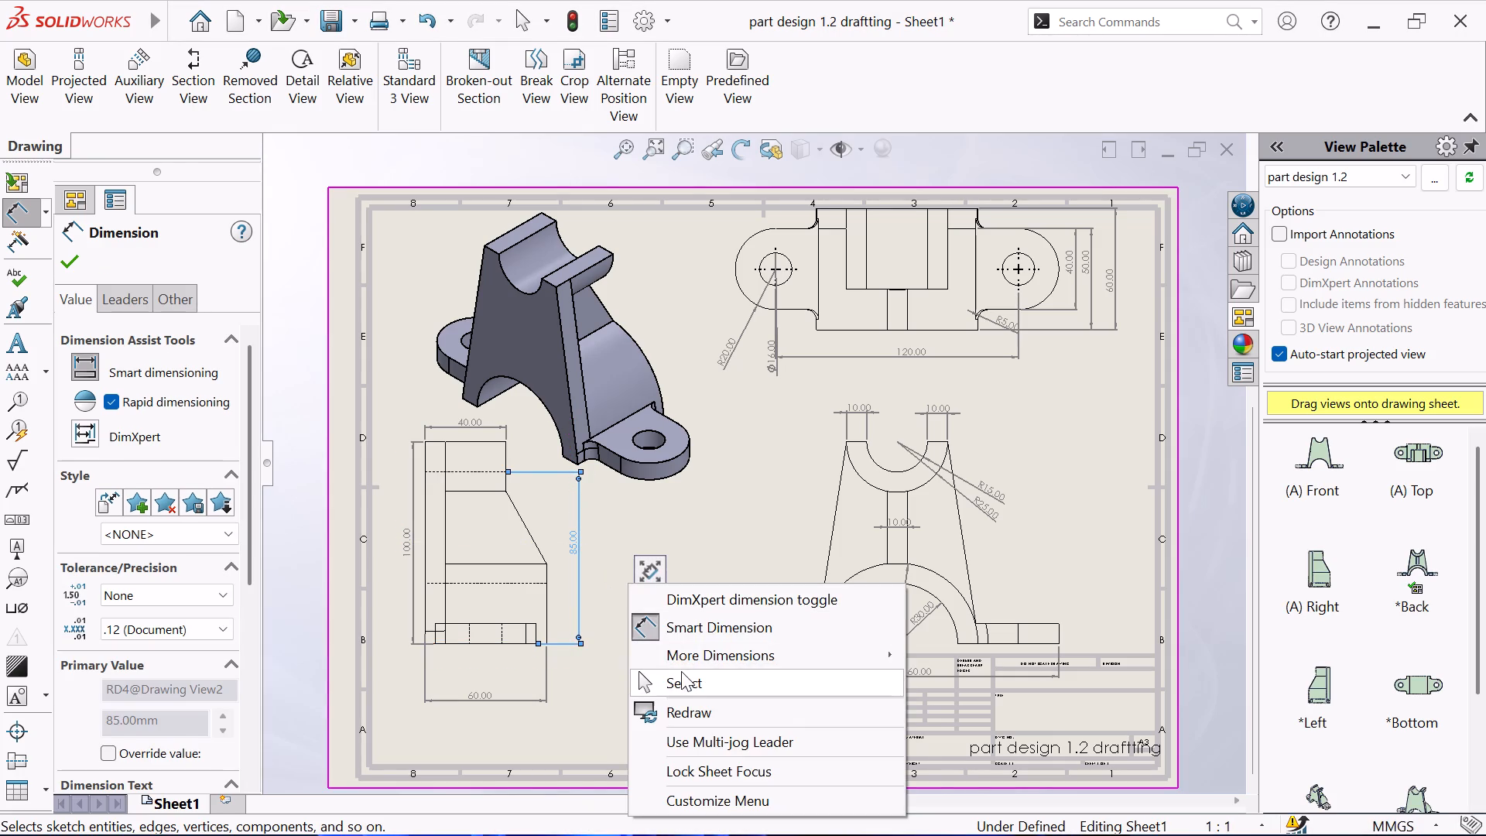
{"action": "left_click", "coordinate": [675, 675]}
{"action": "left_click", "coordinate": [656, 642]}
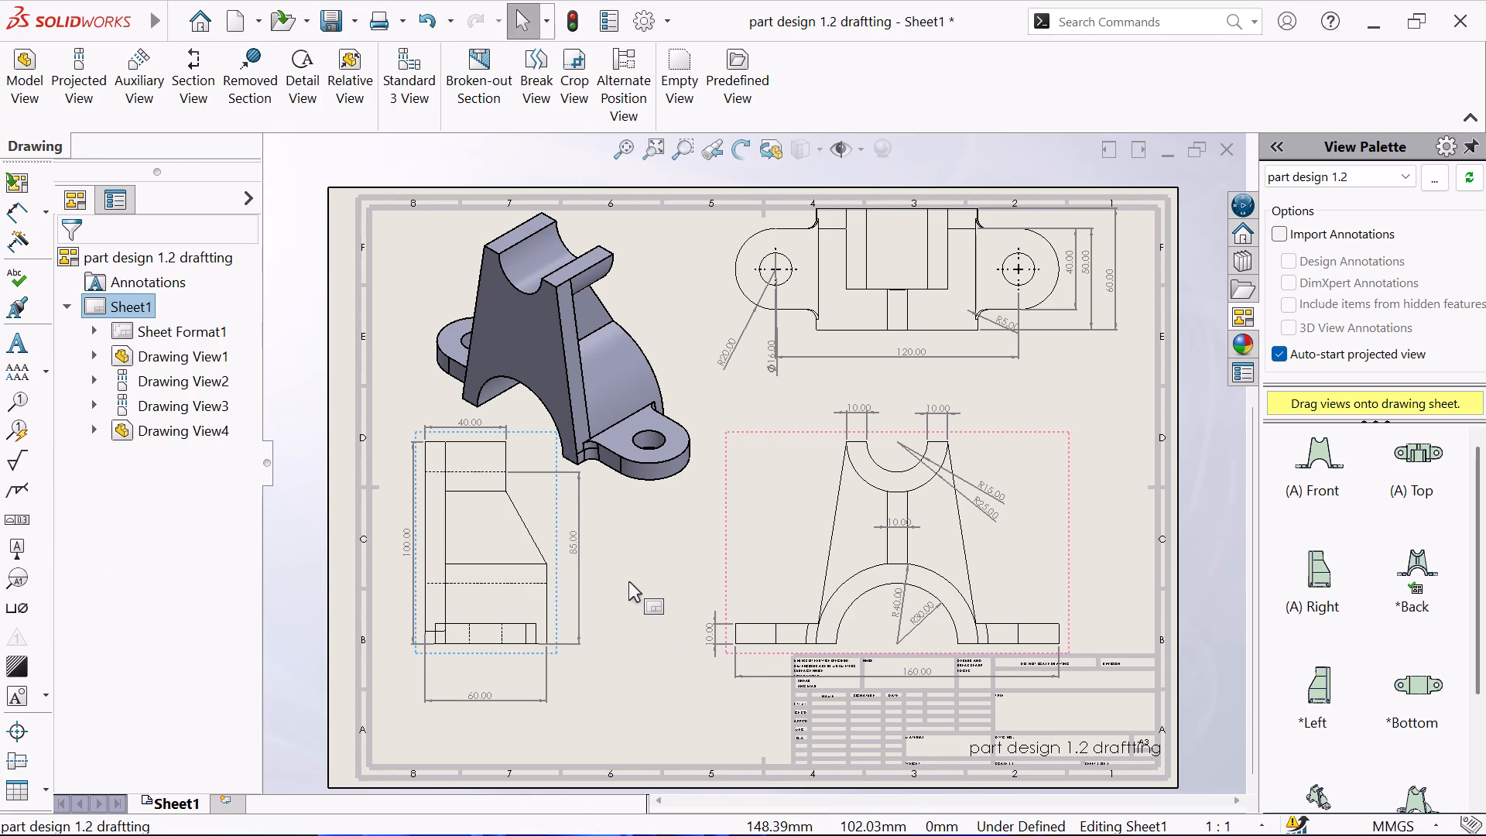
{"action": "left_click", "coordinate": [628, 580]}
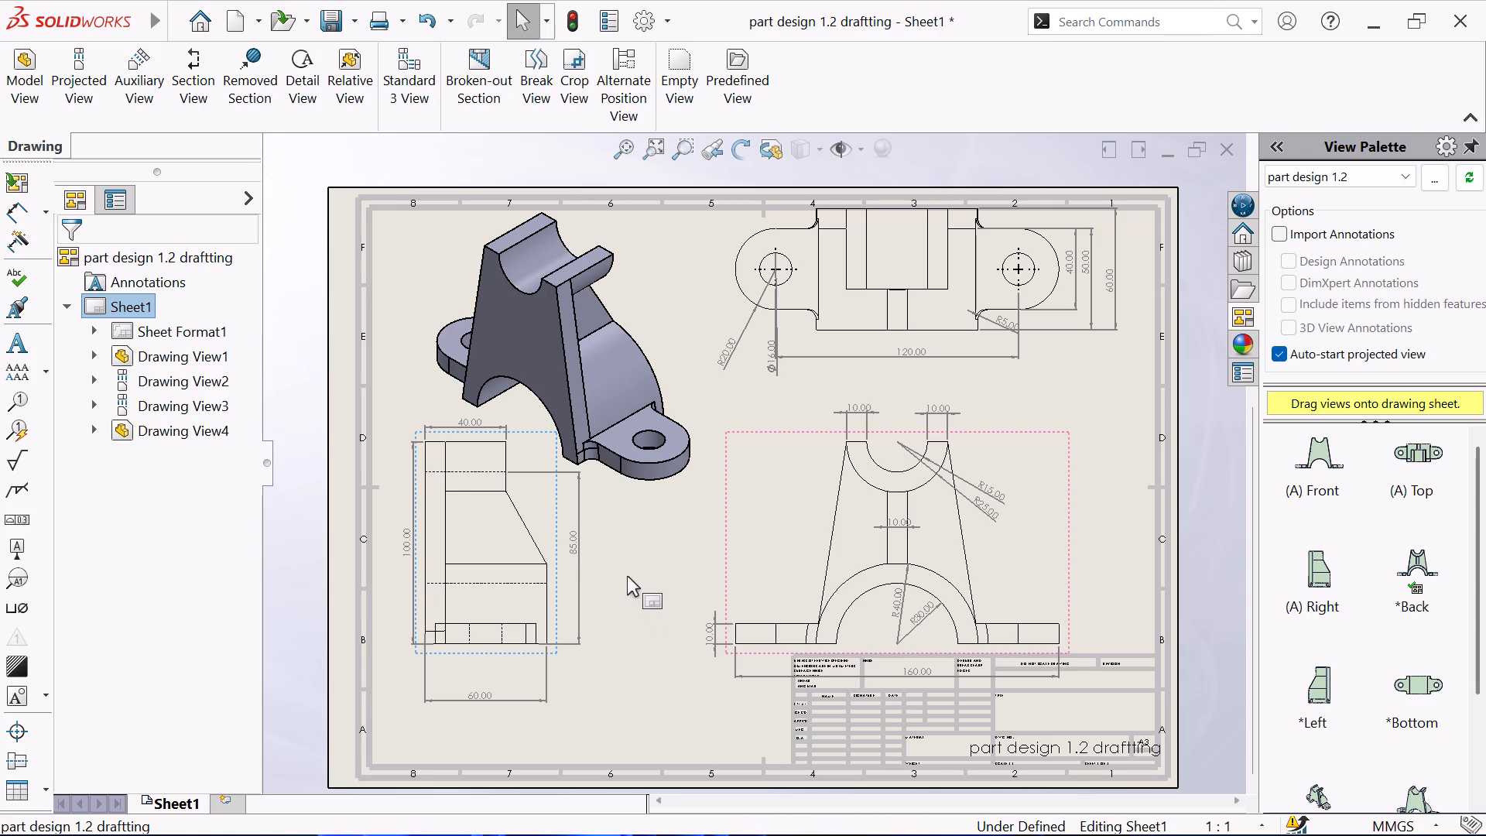
{"action": "left_click", "coordinate": [282, 272]}
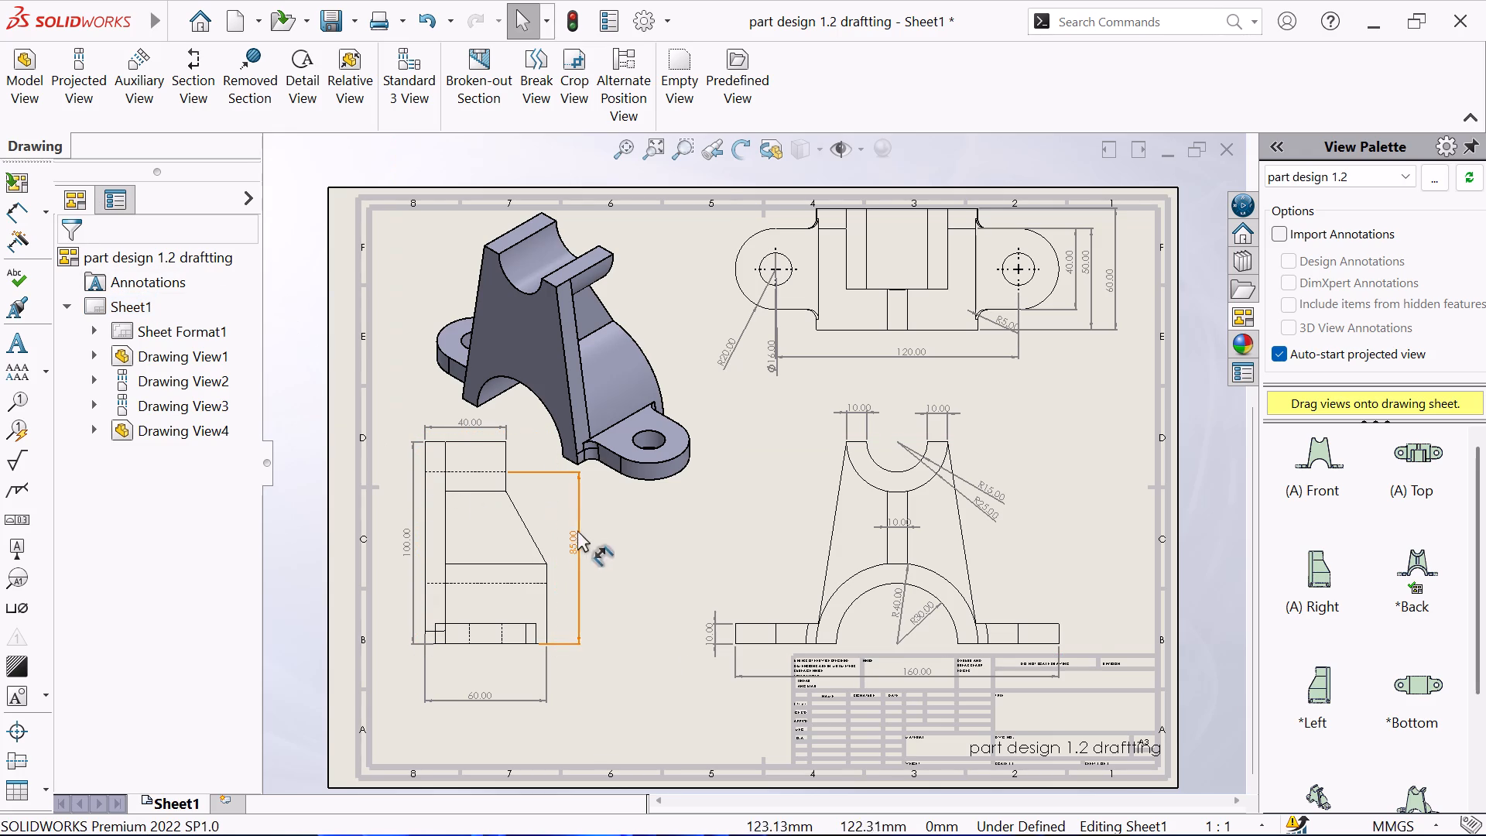
Save the updated drawing.
{"action": "left_click", "coordinate": [360, 12]}
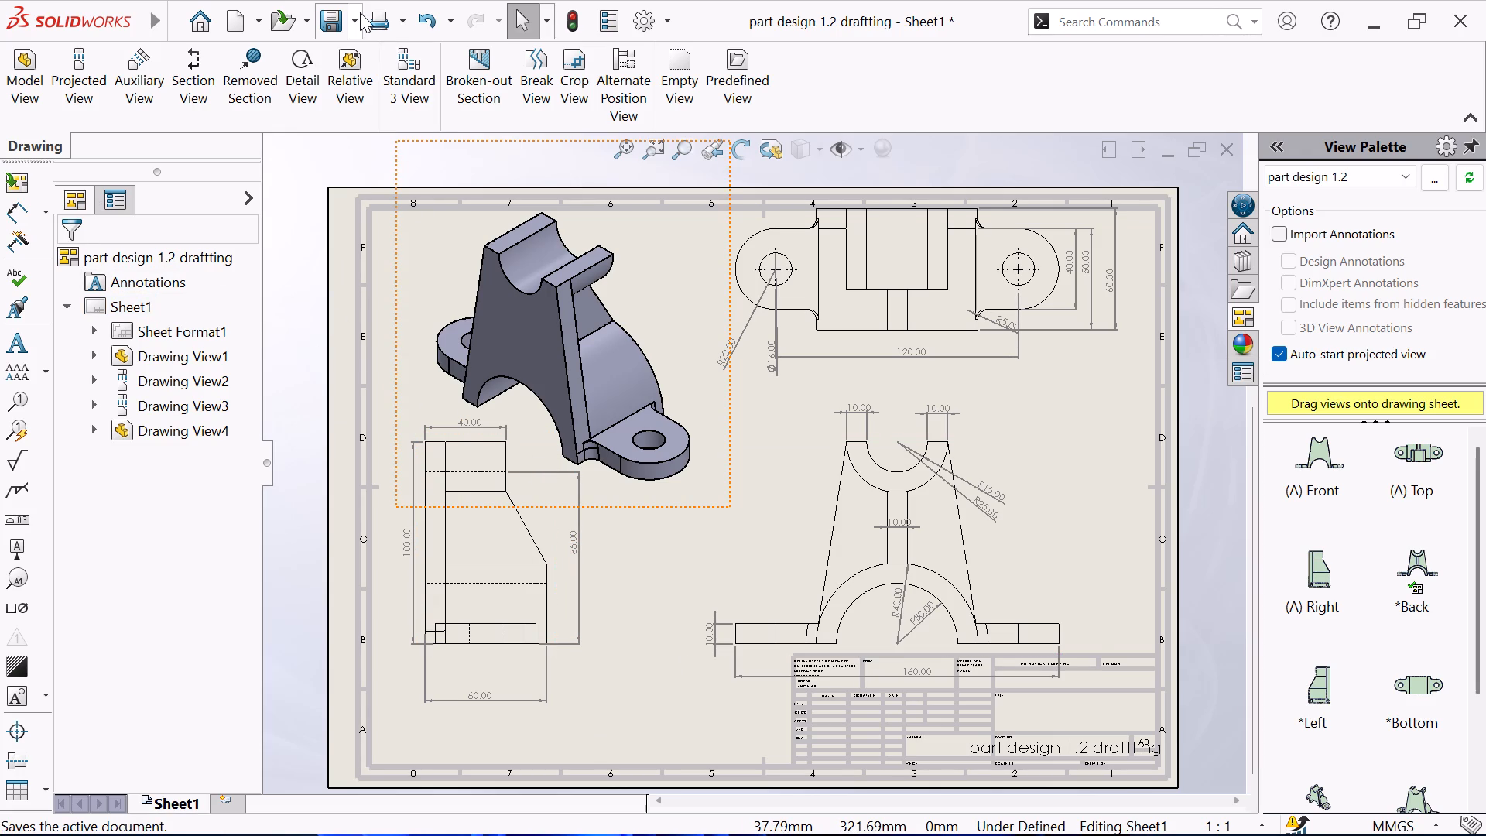
{"action": "left_click", "coordinate": [354, 56]}
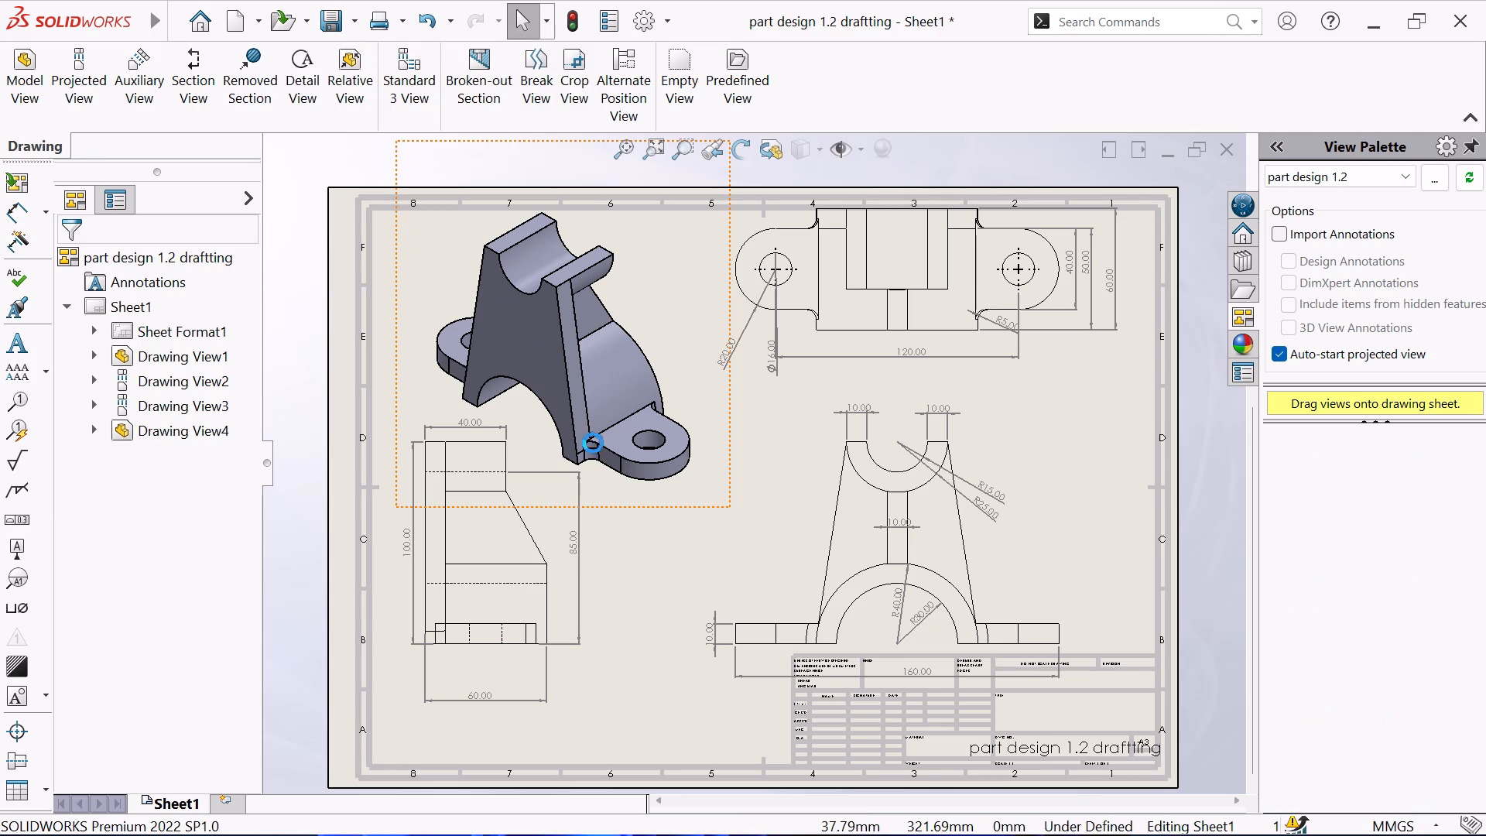
Review the whole drawing sheet, checking the layout and dimensions of all four views.
{"action": "scroll", "coordinate": [656, 575], "scroll_direction": "up", "scroll_amount": 1}
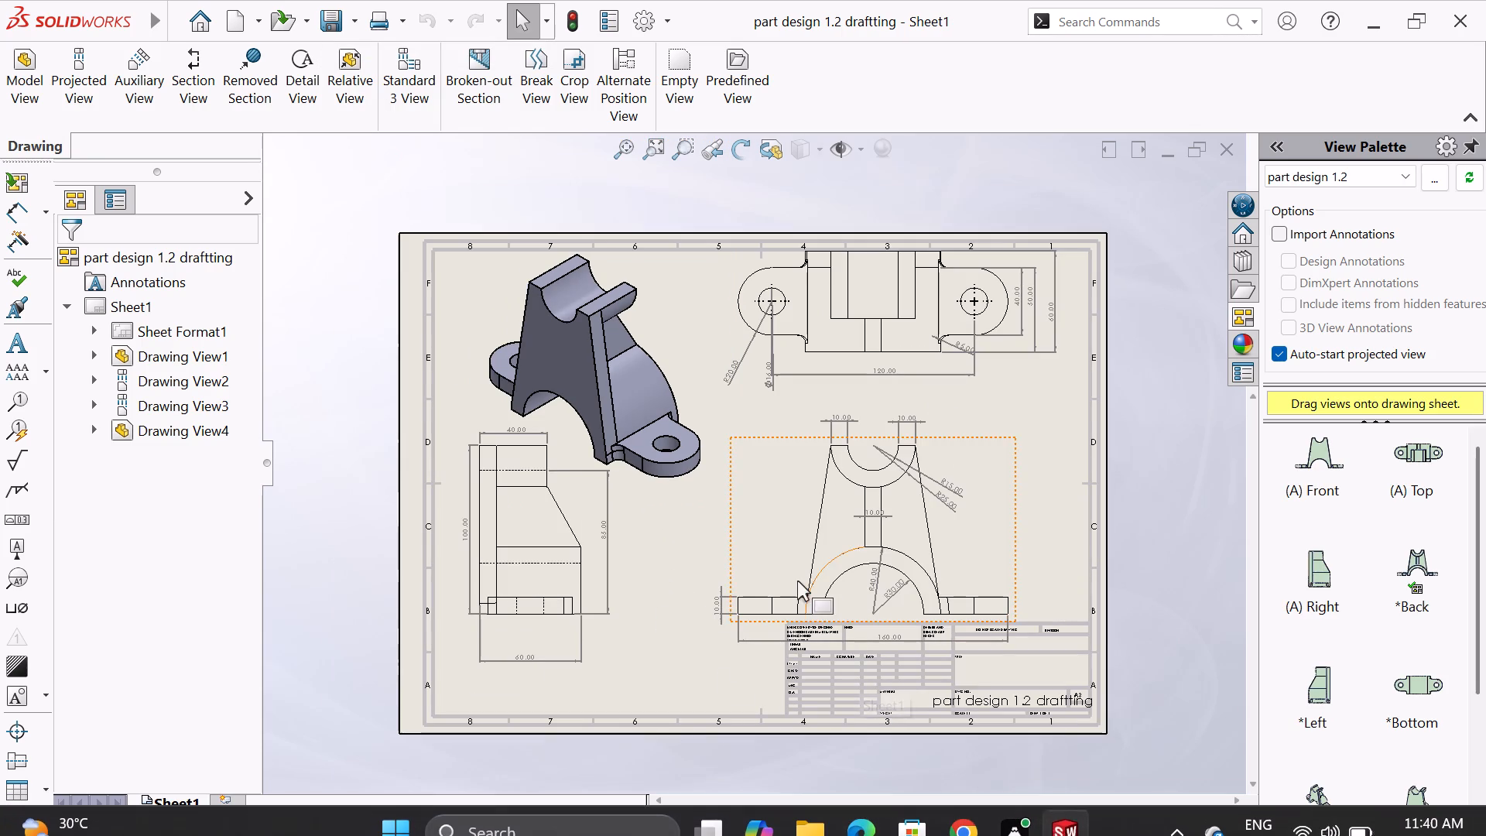
{"action": "scroll", "coordinate": [797, 576], "scroll_direction": "up", "scroll_amount": 2}
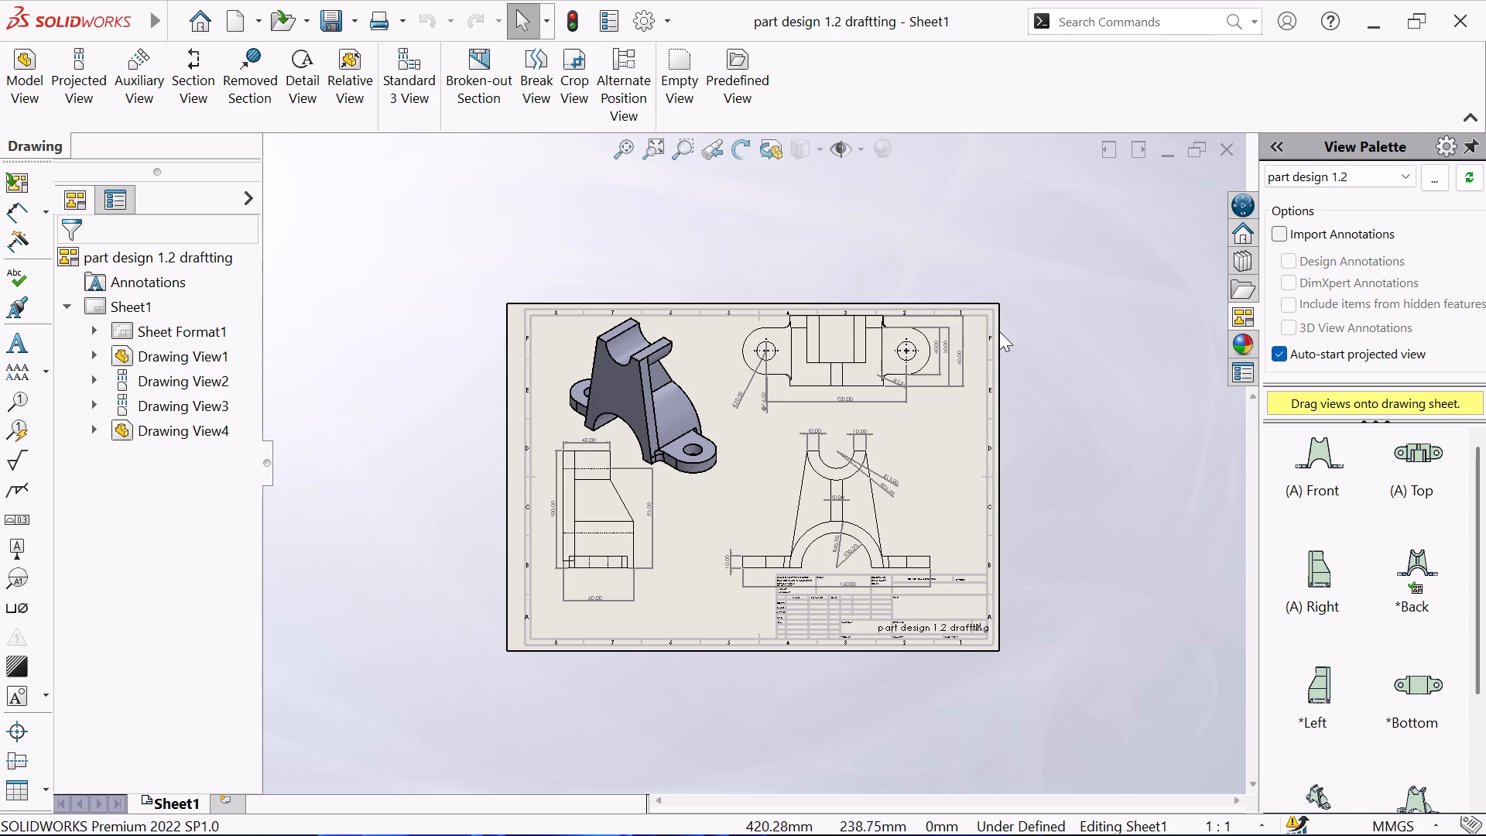
{"action": "scroll", "coordinate": [845, 289], "scroll_direction": "up", "scroll_amount": 1}
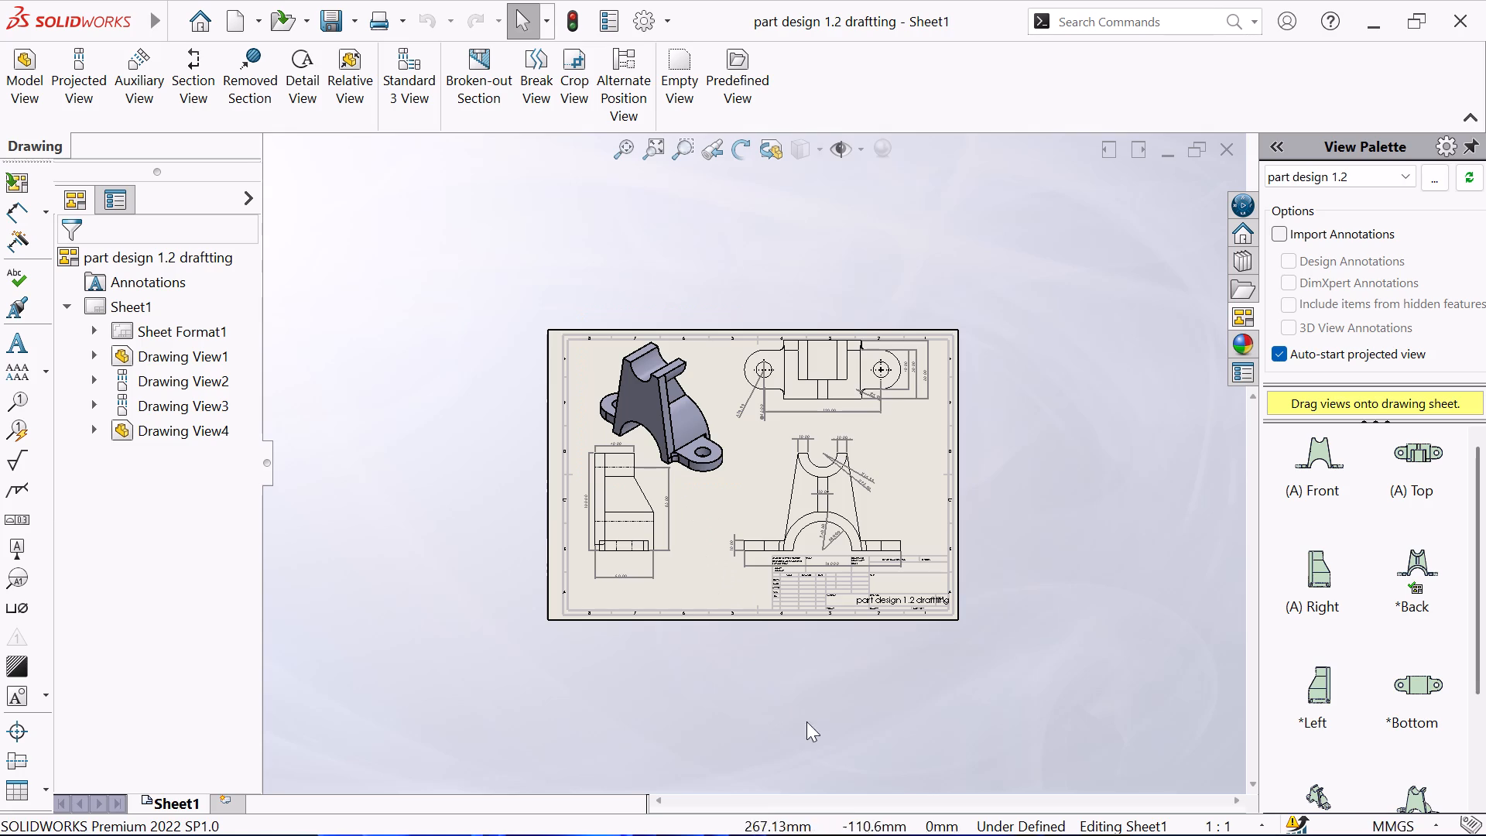
{"action": "scroll", "coordinate": [800, 701], "scroll_direction": "down", "scroll_amount": 1}
{"action": "left_click", "coordinate": [624, 147]}
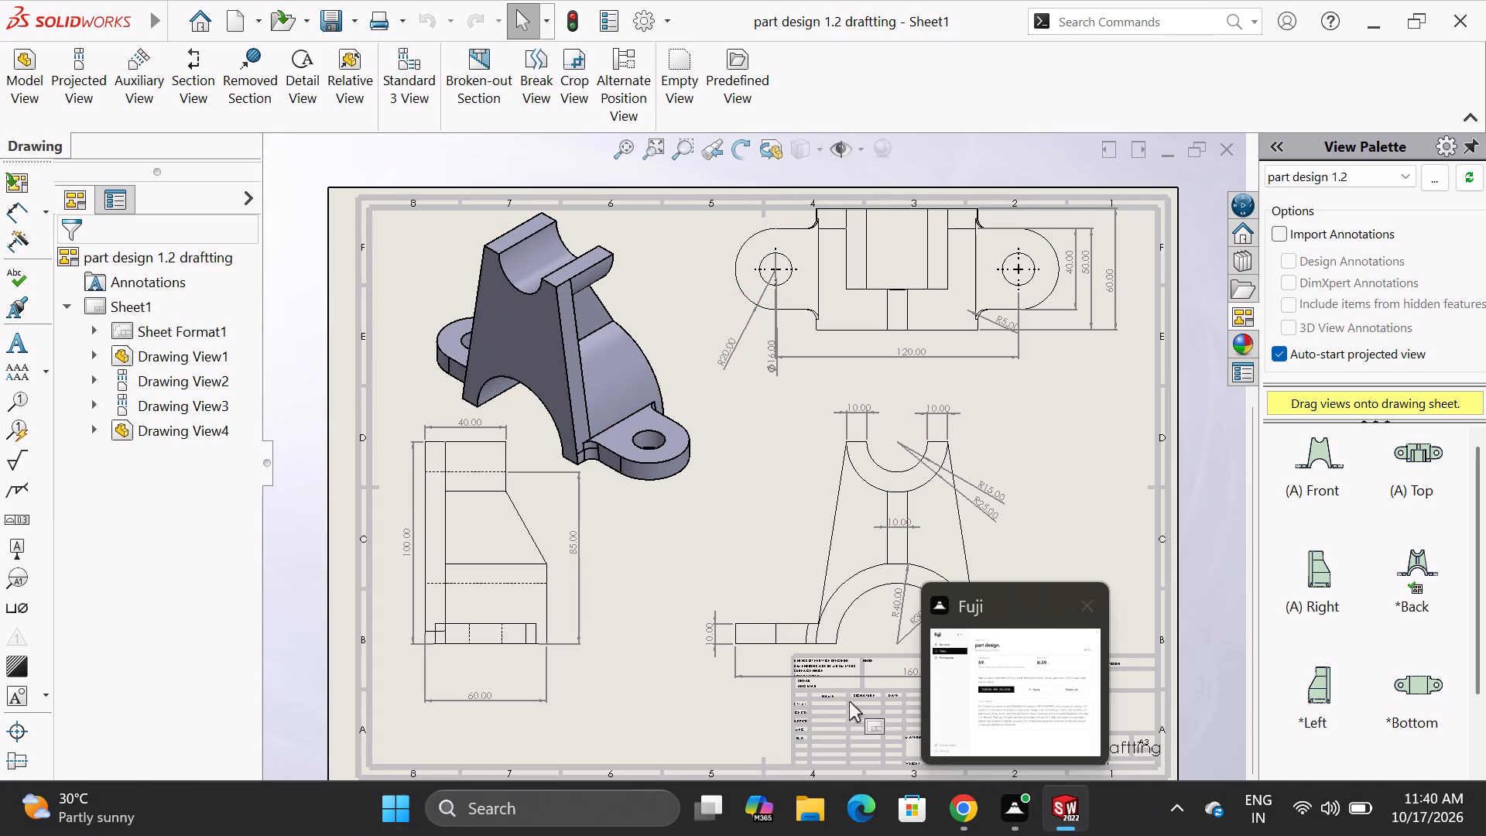
{"action": "scroll", "coordinate": [779, 586], "scroll_direction": "up", "scroll_amount": 2}
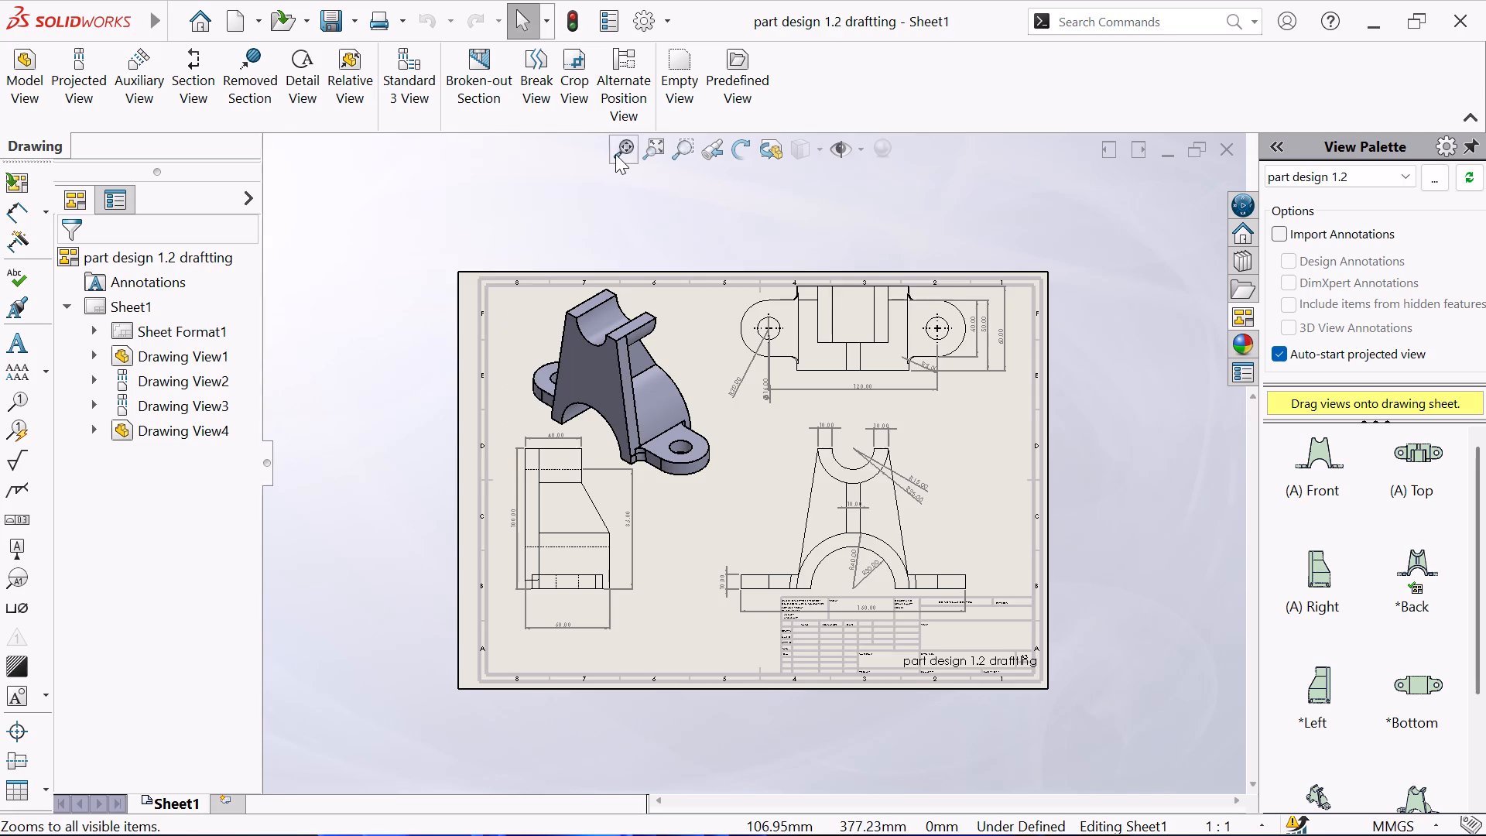
{"action": "left_click", "coordinate": [615, 154]}
{"action": "scroll", "coordinate": [513, 476], "scroll_direction": "up", "scroll_amount": 3}
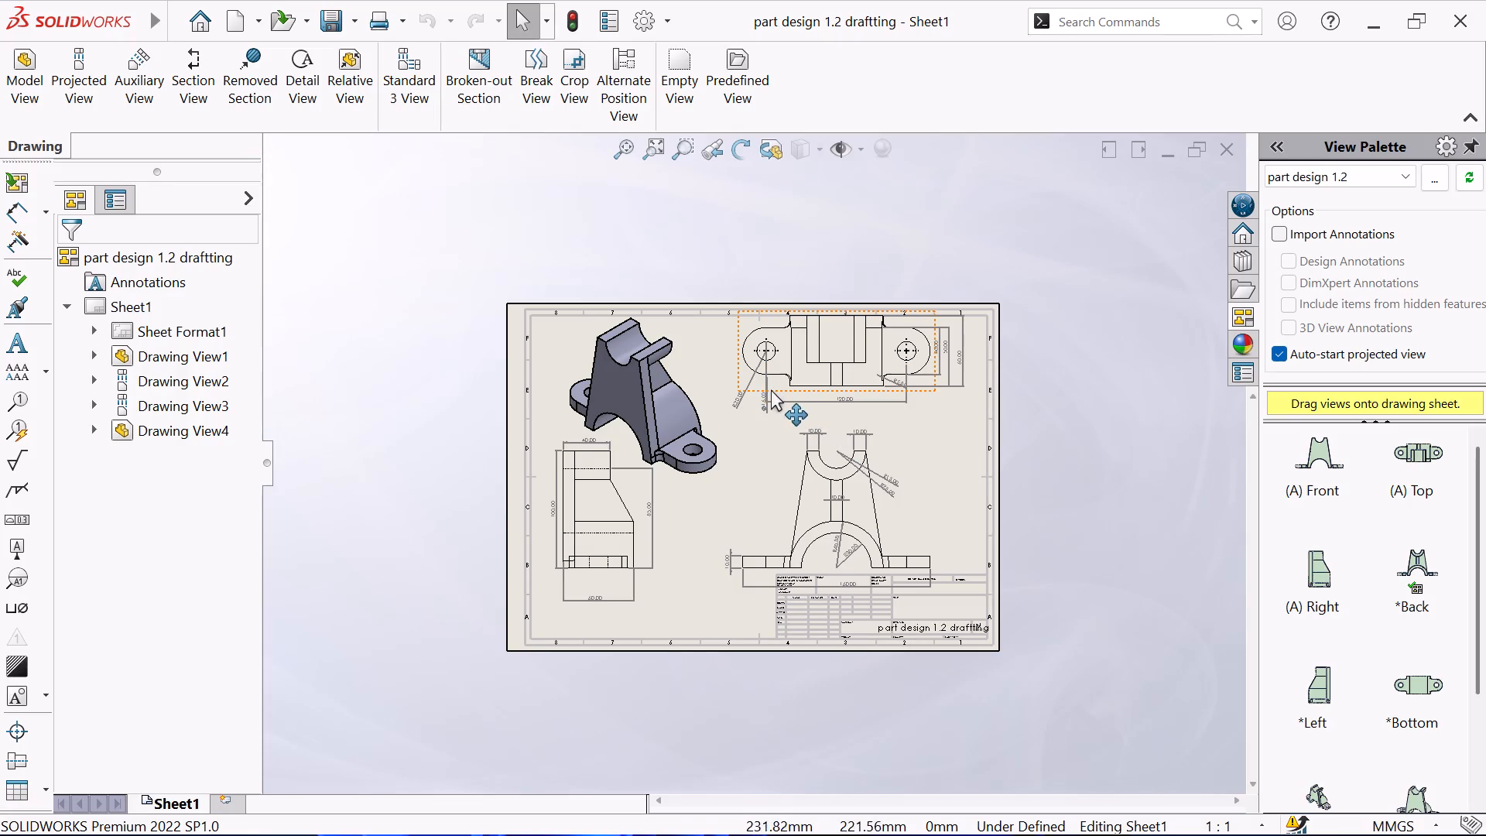
{"action": "scroll", "coordinate": [706, 453], "scroll_direction": "down", "scroll_amount": 2}
{"action": "scroll", "coordinate": [845, 643], "scroll_direction": "down", "scroll_amount": 1}
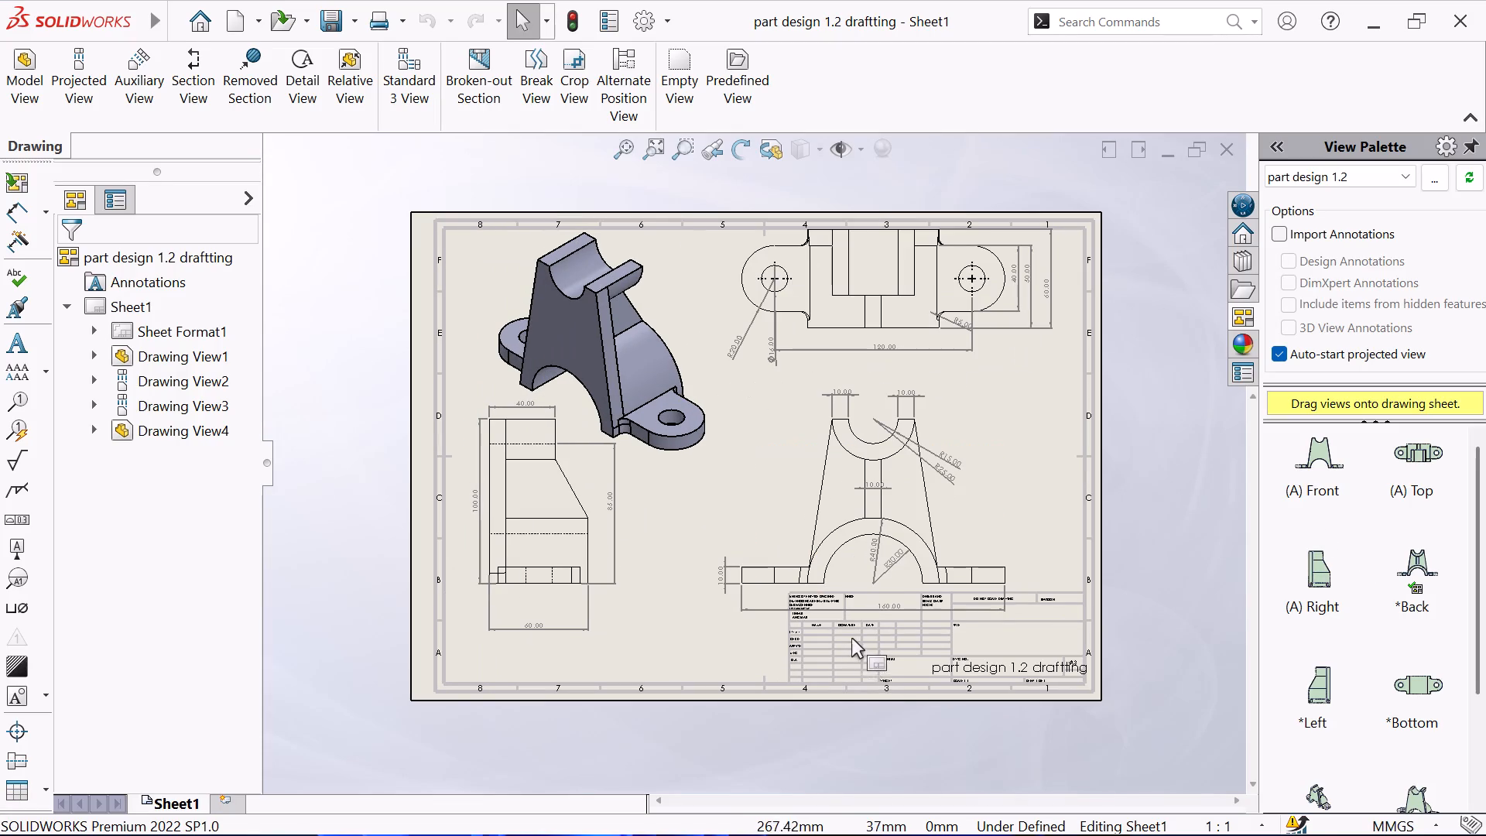